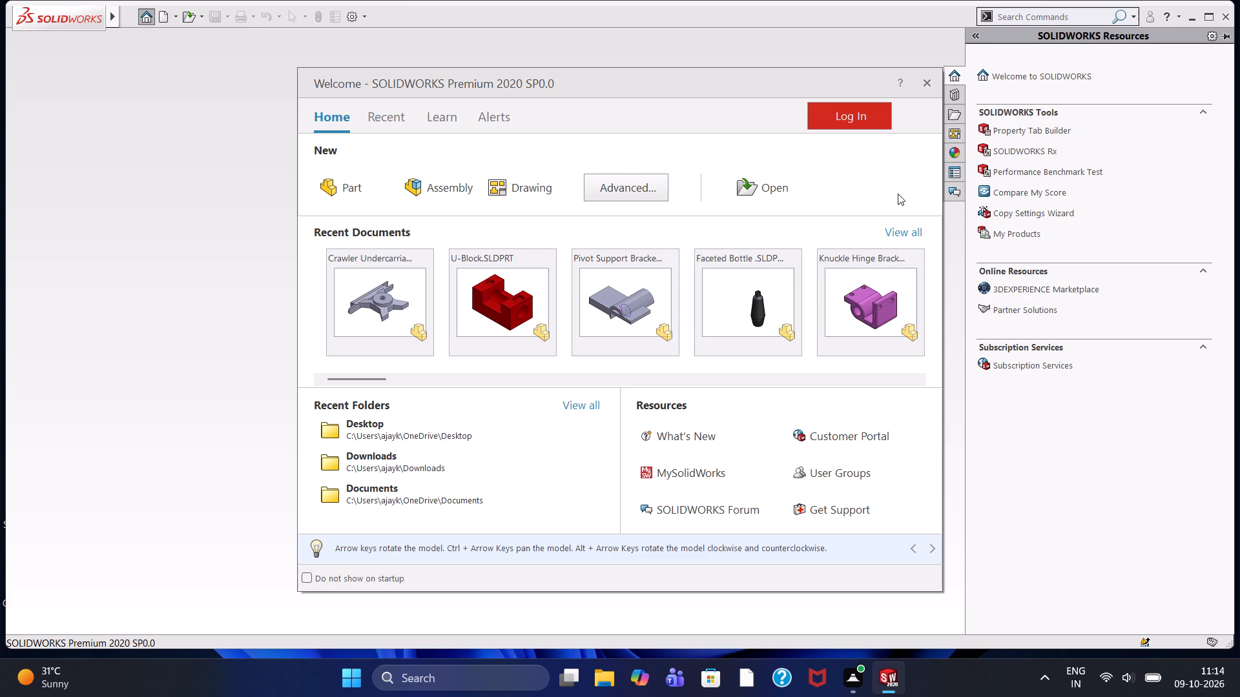
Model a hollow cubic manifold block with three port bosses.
Dismiss the welcome window and create a new part document.
{"action": "left_click", "coordinate": [935, 93]}
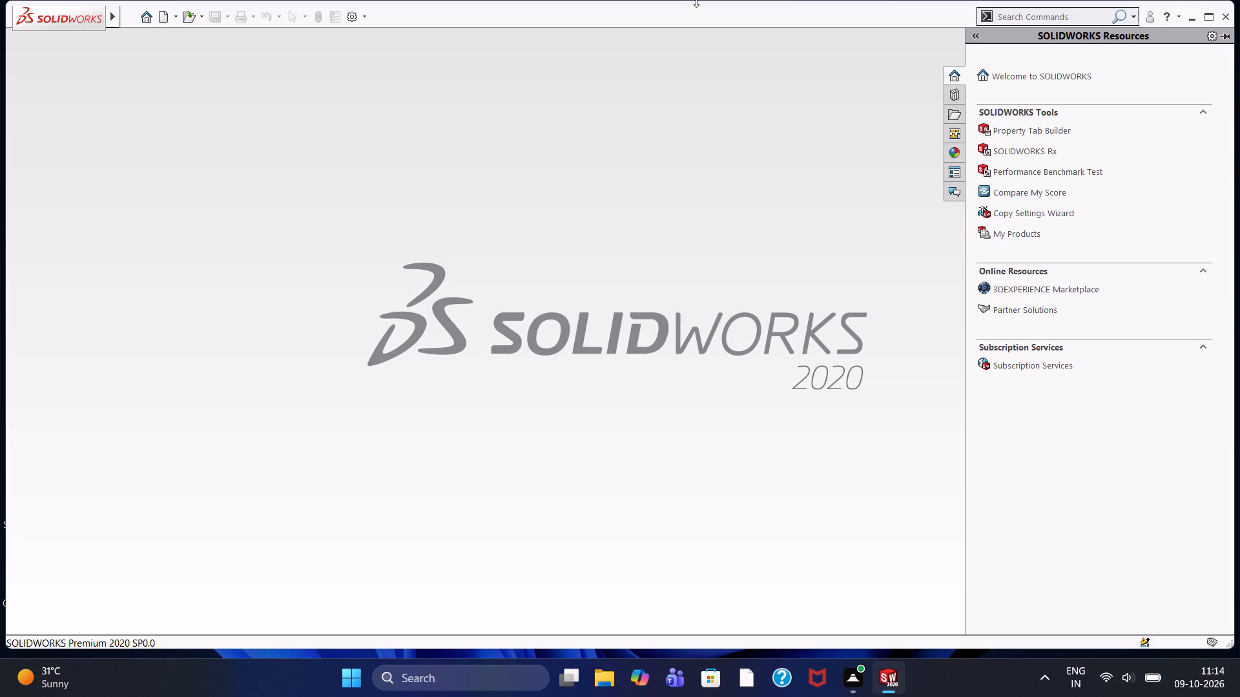
{"action": "left_click", "coordinate": [167, 235]}
{"action": "left_click", "coordinate": [166, 17]}
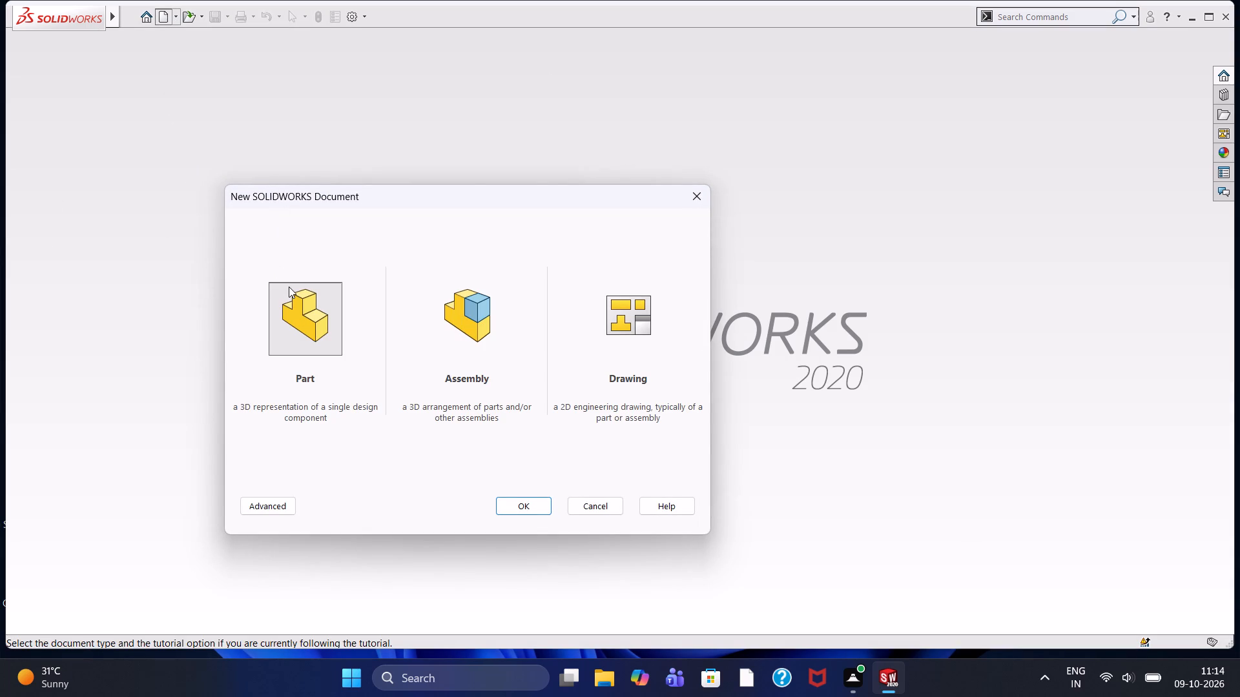
{"action": "double_click", "coordinate": [289, 287]}
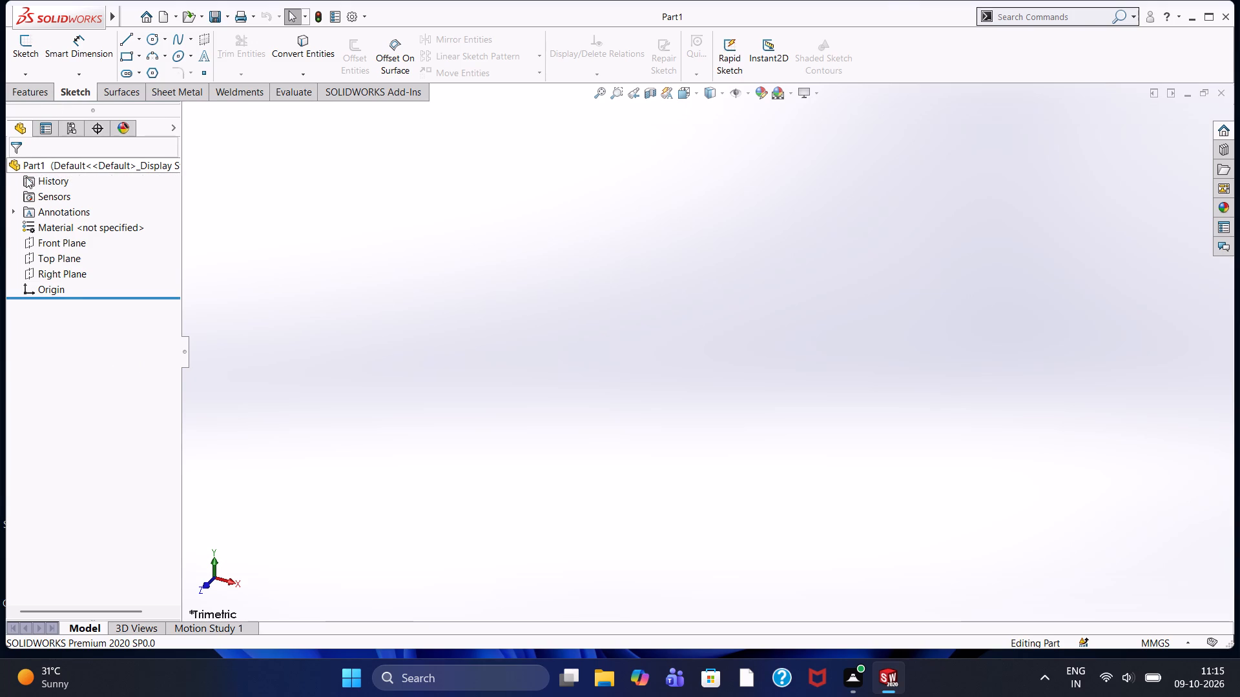
Start a new sketch on the Front Plane.
{"action": "left_click", "coordinate": [56, 245]}
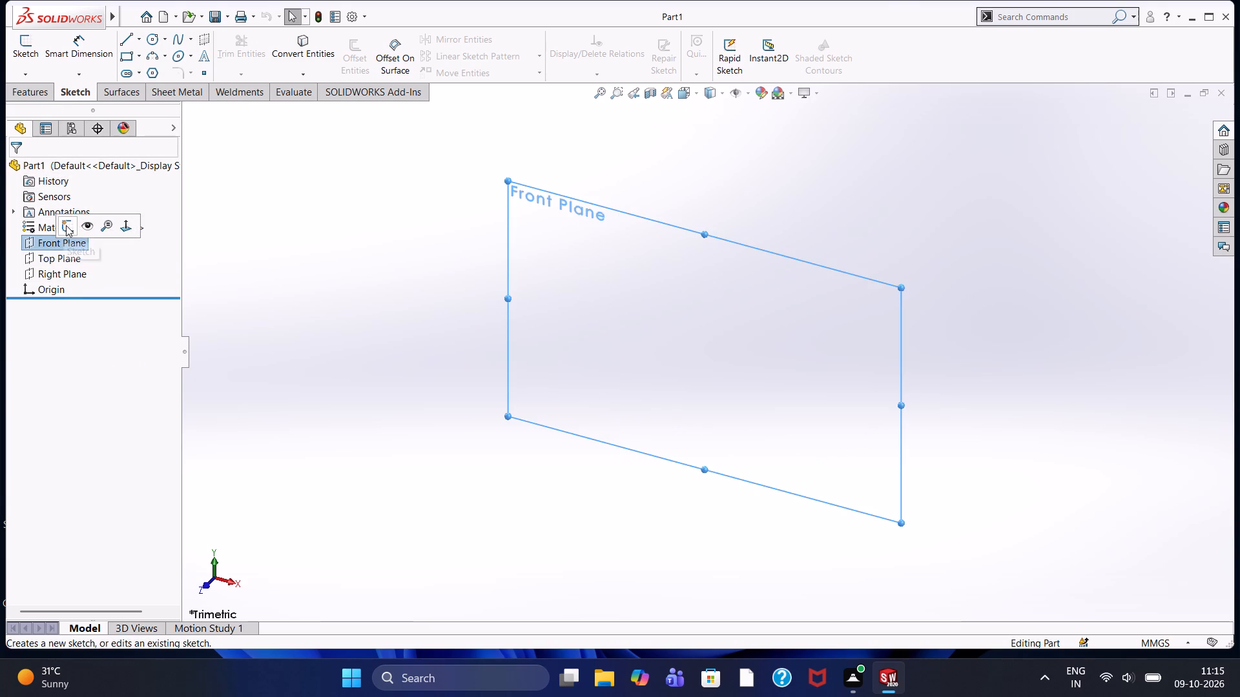
{"action": "left_click", "coordinate": [66, 225]}
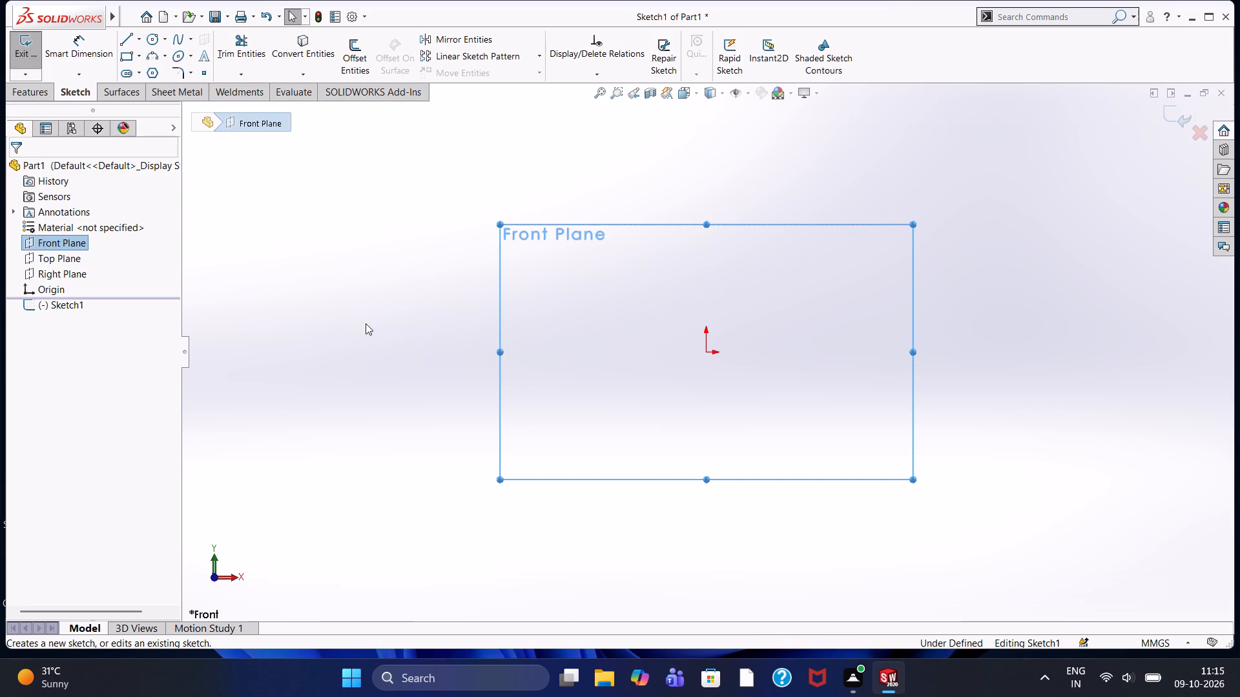
{"action": "left_click", "coordinate": [347, 321]}
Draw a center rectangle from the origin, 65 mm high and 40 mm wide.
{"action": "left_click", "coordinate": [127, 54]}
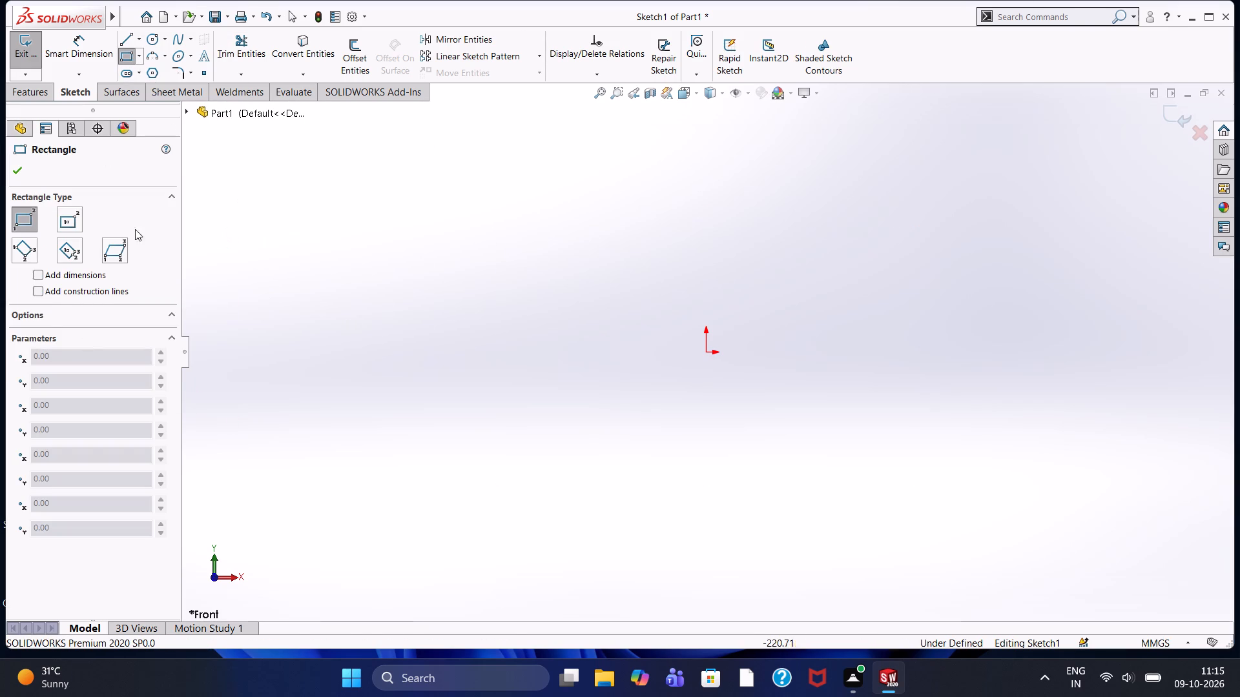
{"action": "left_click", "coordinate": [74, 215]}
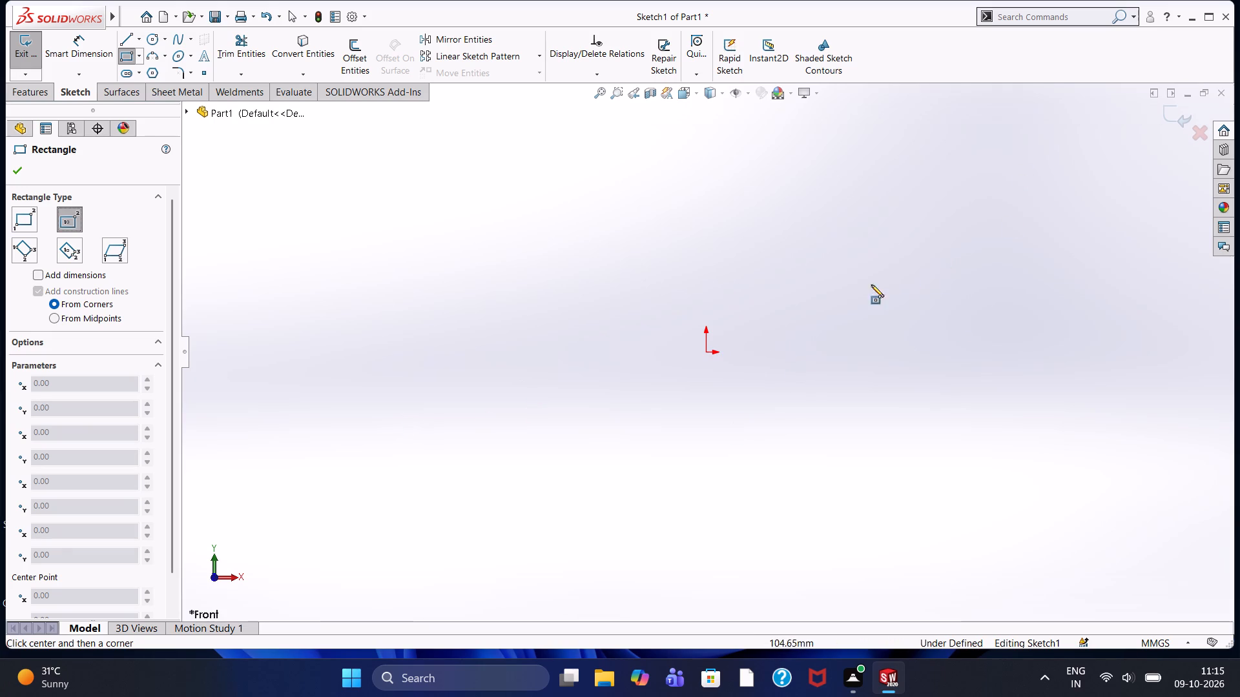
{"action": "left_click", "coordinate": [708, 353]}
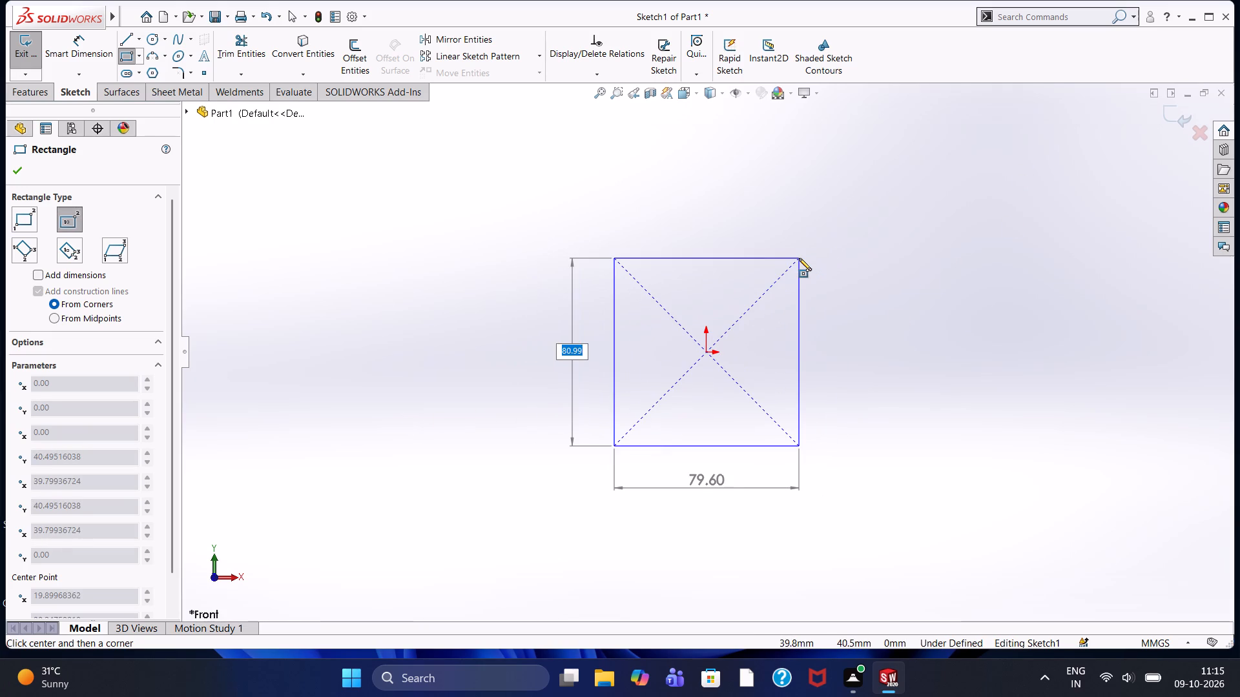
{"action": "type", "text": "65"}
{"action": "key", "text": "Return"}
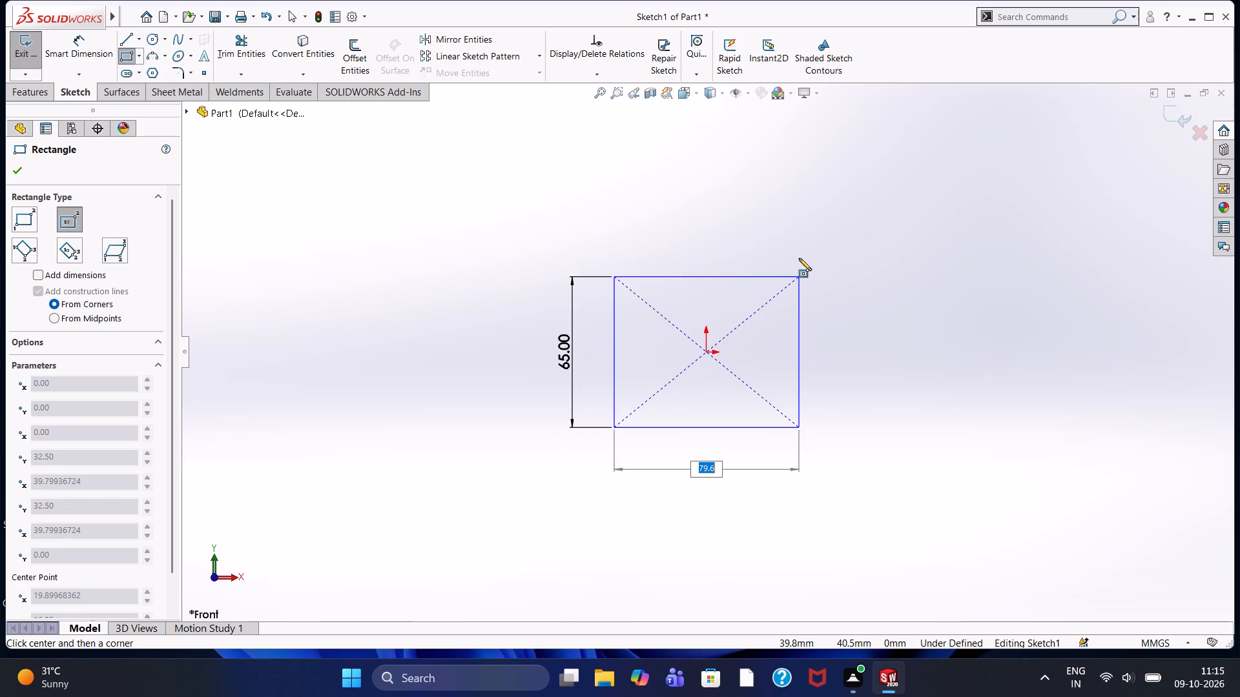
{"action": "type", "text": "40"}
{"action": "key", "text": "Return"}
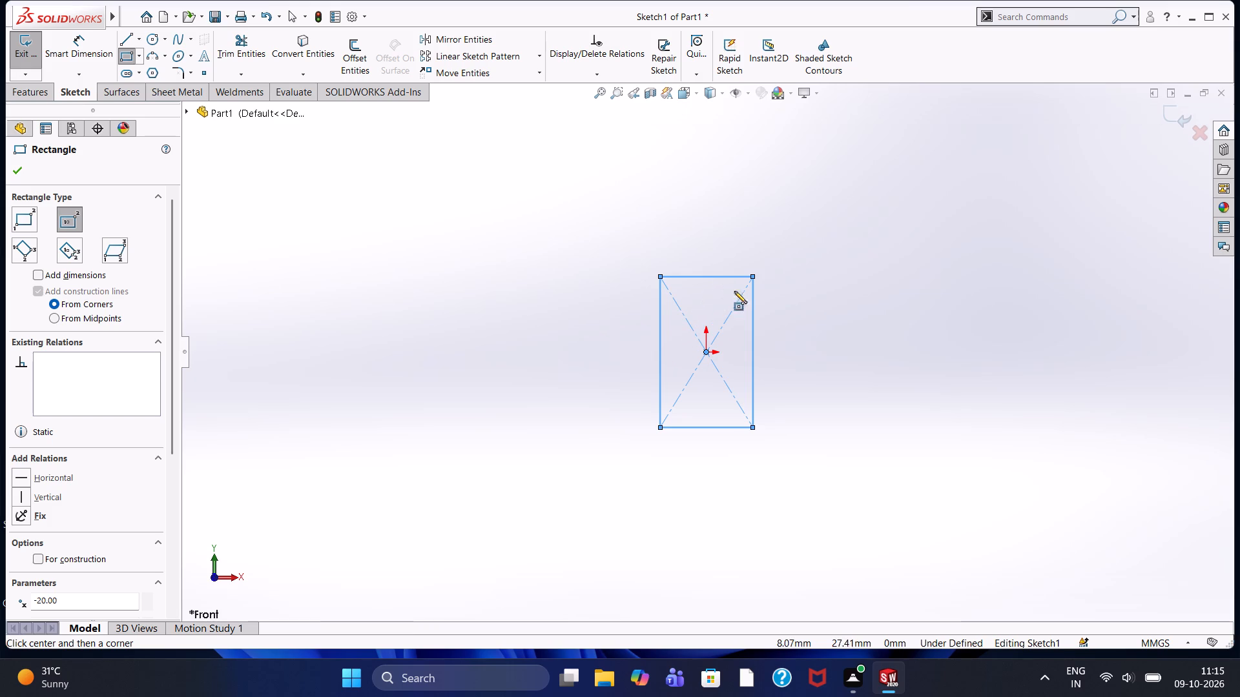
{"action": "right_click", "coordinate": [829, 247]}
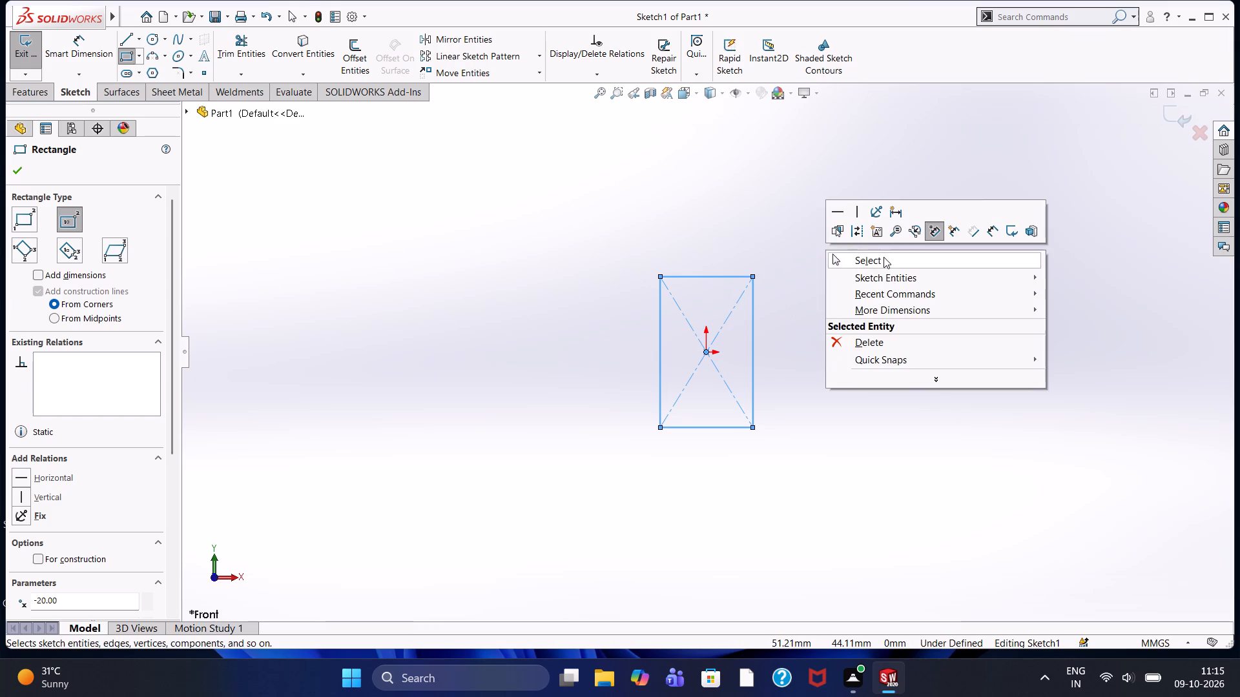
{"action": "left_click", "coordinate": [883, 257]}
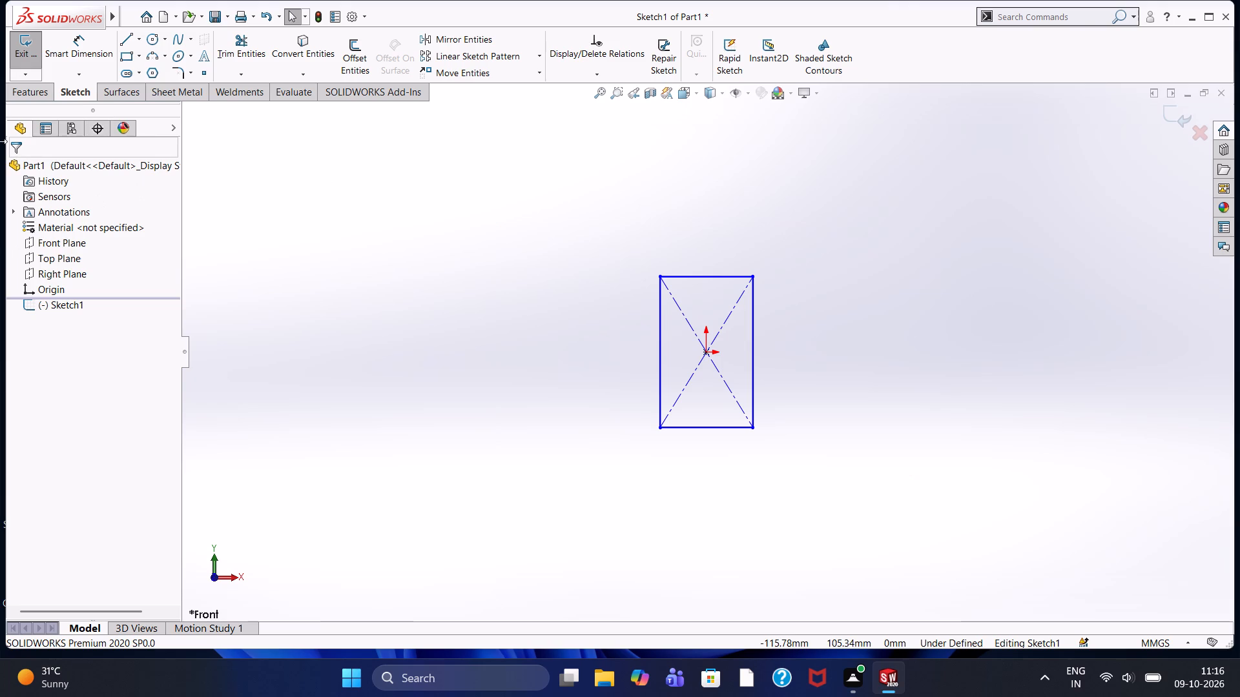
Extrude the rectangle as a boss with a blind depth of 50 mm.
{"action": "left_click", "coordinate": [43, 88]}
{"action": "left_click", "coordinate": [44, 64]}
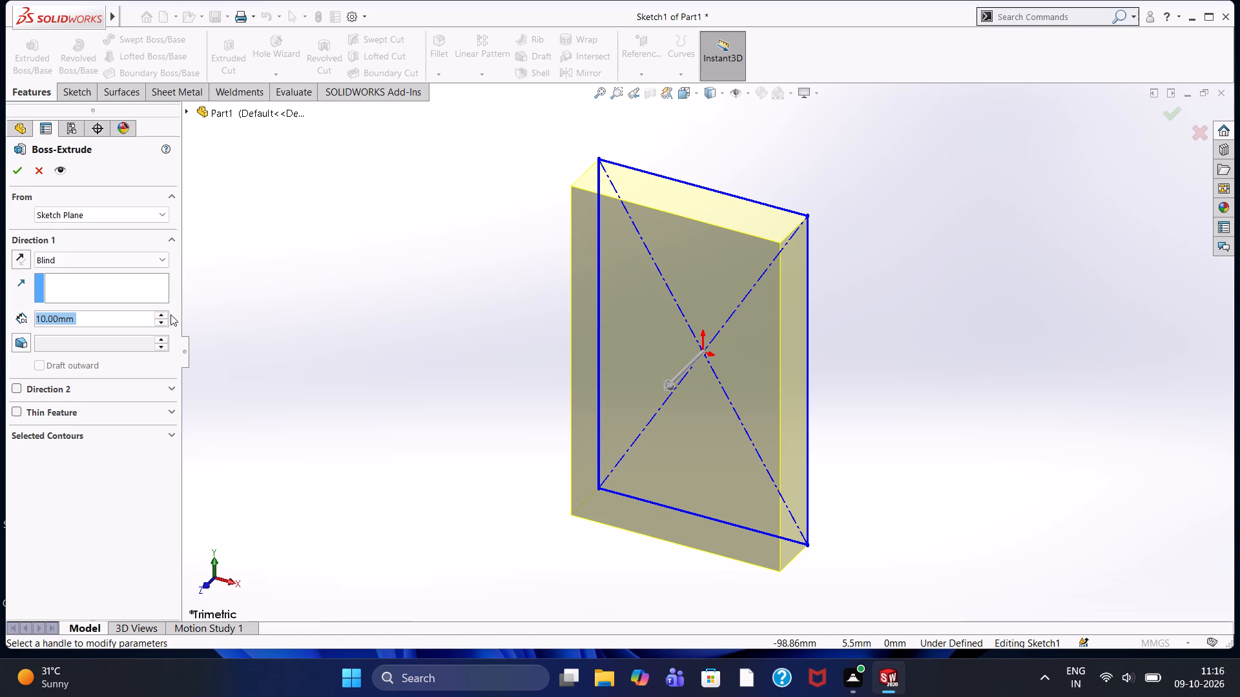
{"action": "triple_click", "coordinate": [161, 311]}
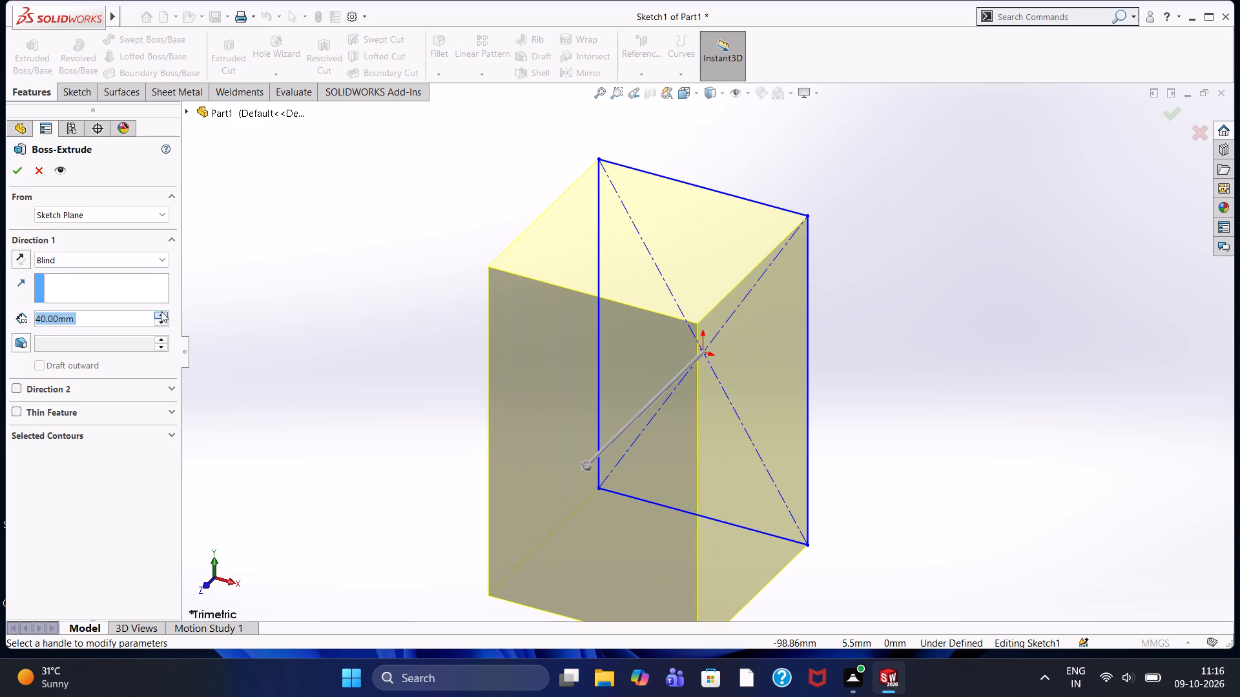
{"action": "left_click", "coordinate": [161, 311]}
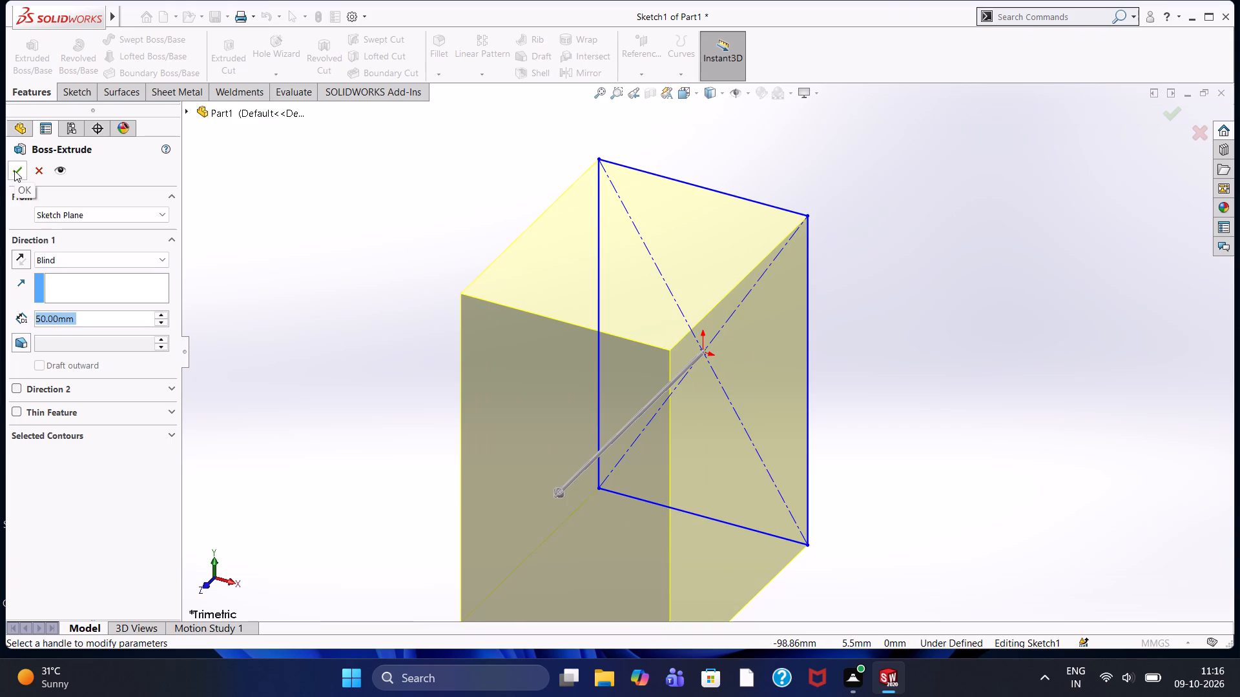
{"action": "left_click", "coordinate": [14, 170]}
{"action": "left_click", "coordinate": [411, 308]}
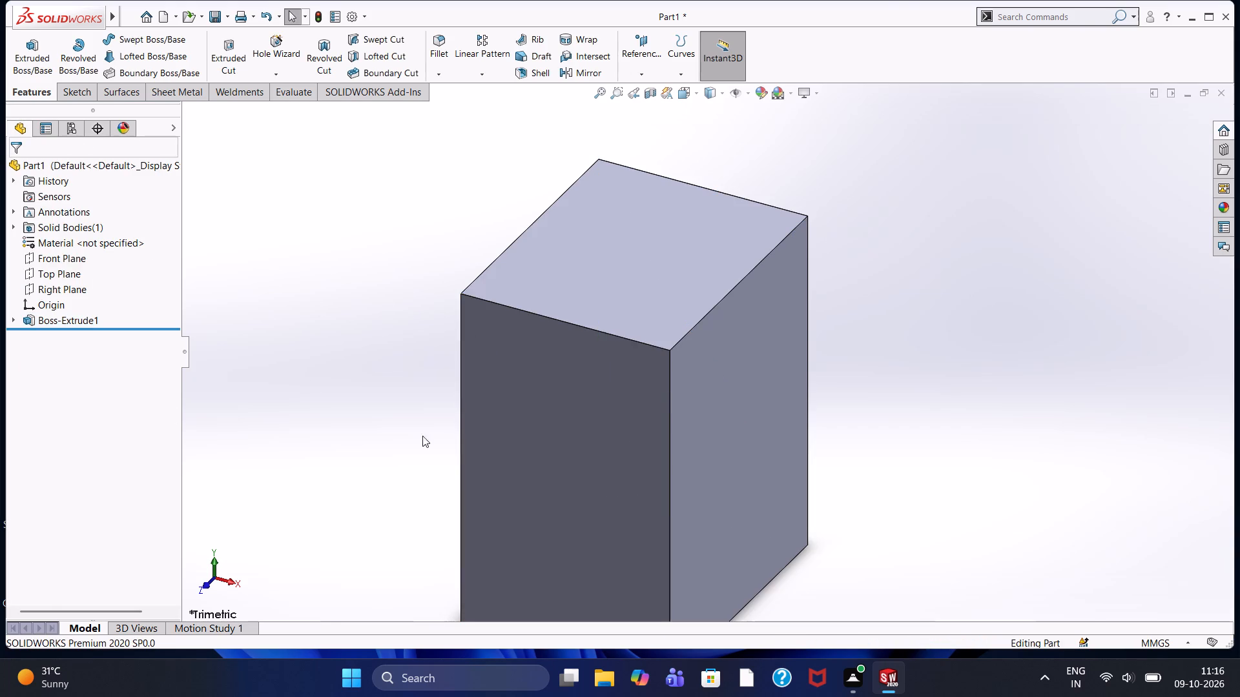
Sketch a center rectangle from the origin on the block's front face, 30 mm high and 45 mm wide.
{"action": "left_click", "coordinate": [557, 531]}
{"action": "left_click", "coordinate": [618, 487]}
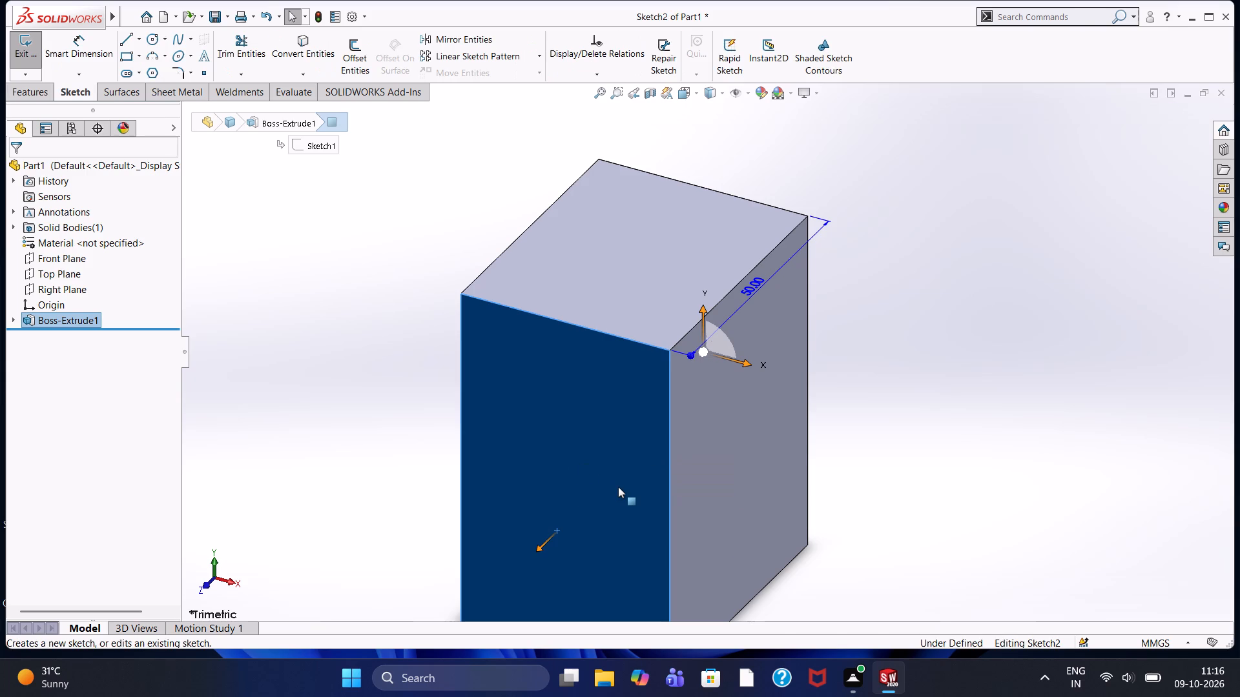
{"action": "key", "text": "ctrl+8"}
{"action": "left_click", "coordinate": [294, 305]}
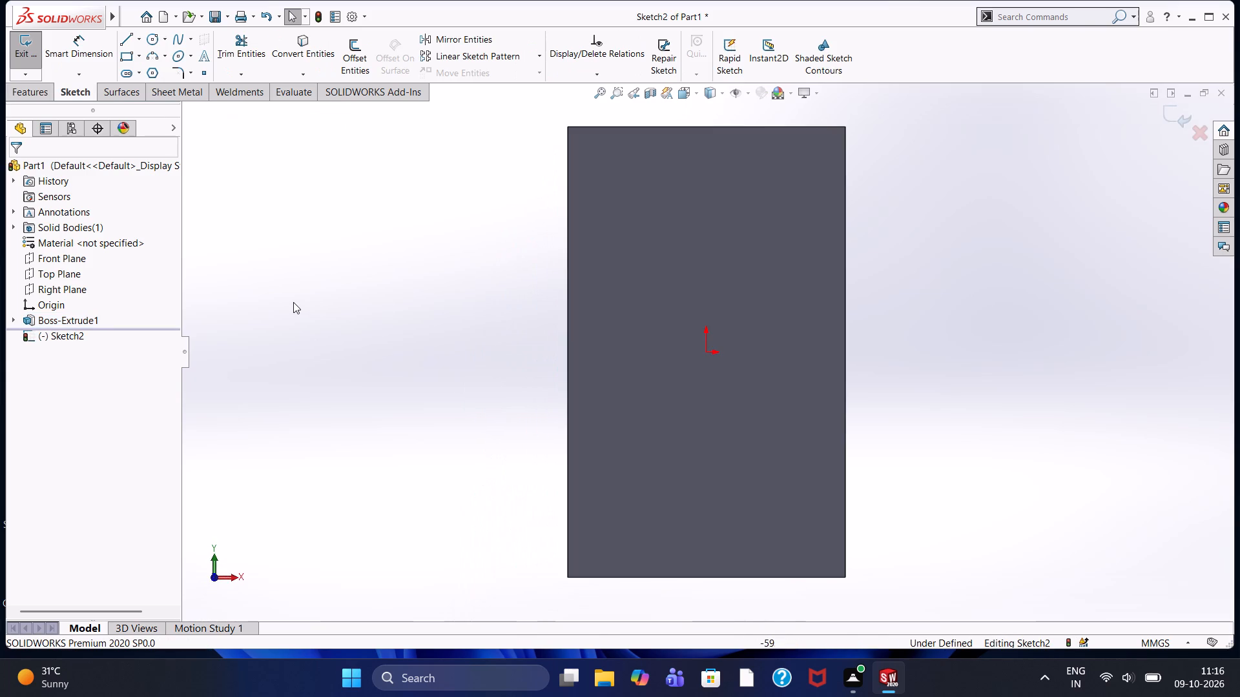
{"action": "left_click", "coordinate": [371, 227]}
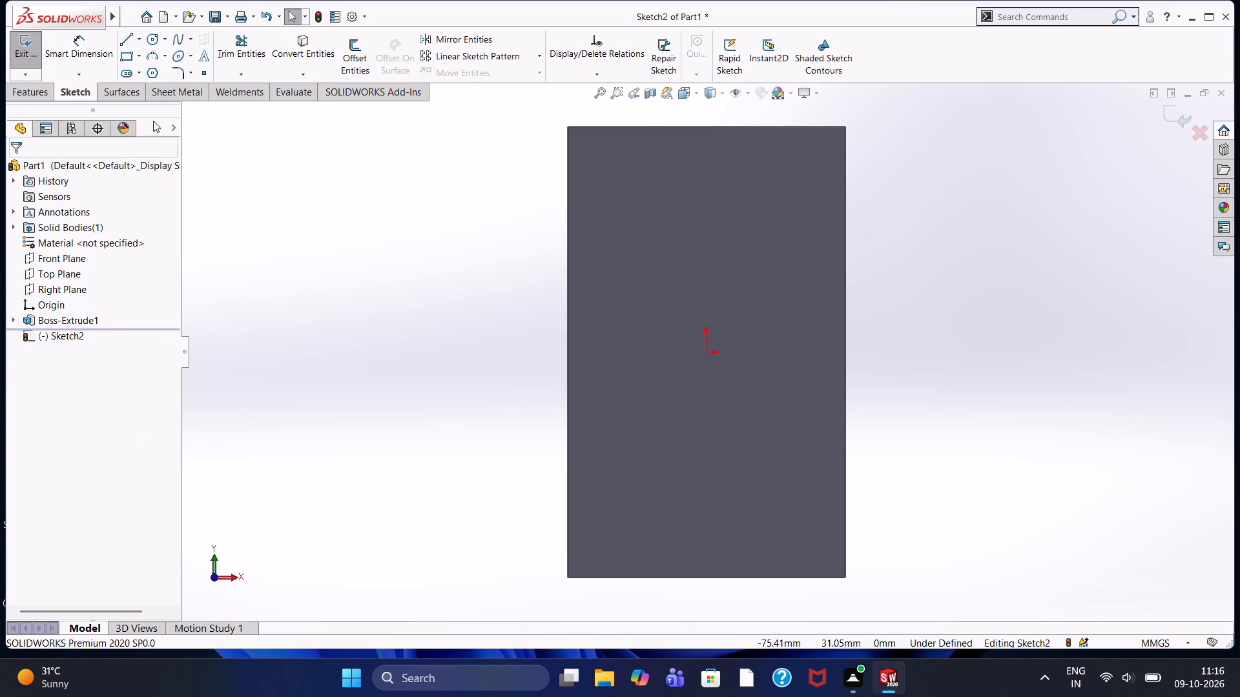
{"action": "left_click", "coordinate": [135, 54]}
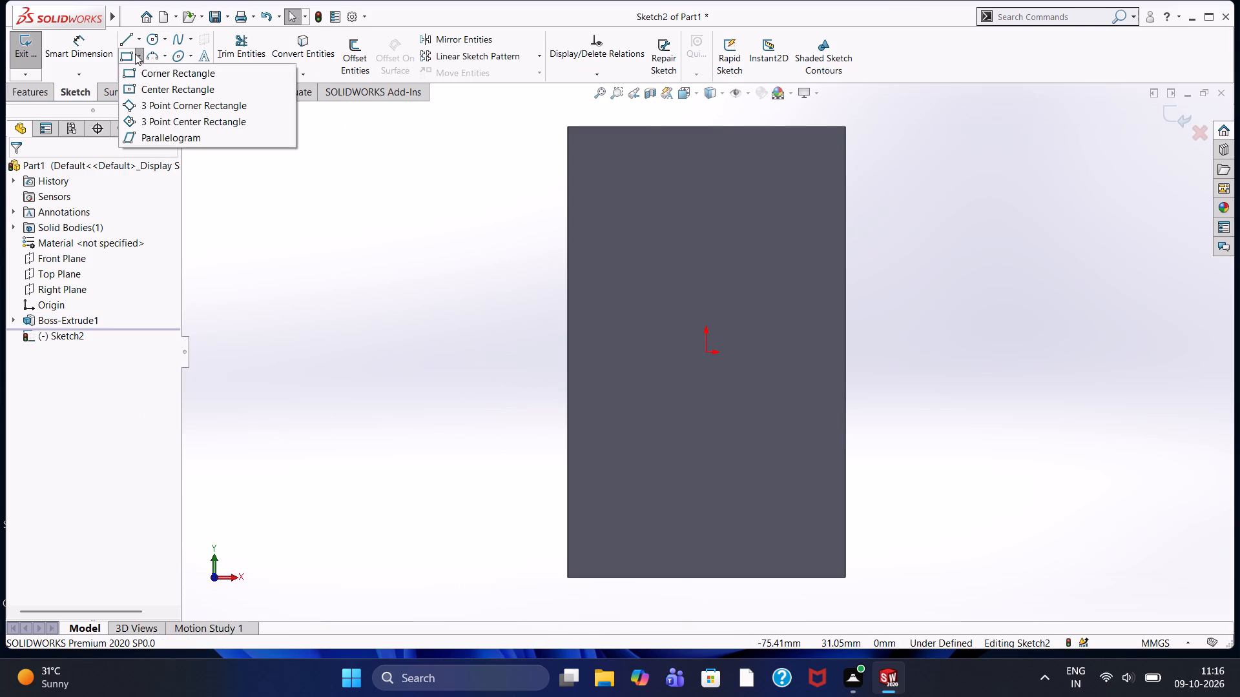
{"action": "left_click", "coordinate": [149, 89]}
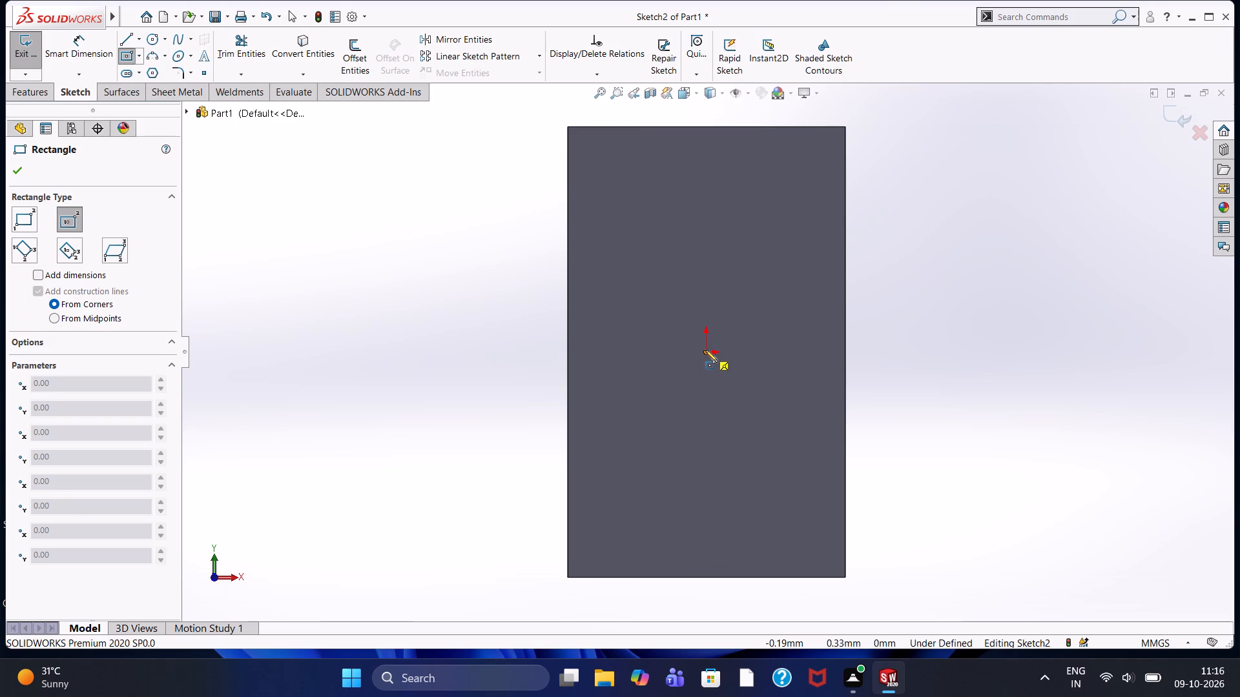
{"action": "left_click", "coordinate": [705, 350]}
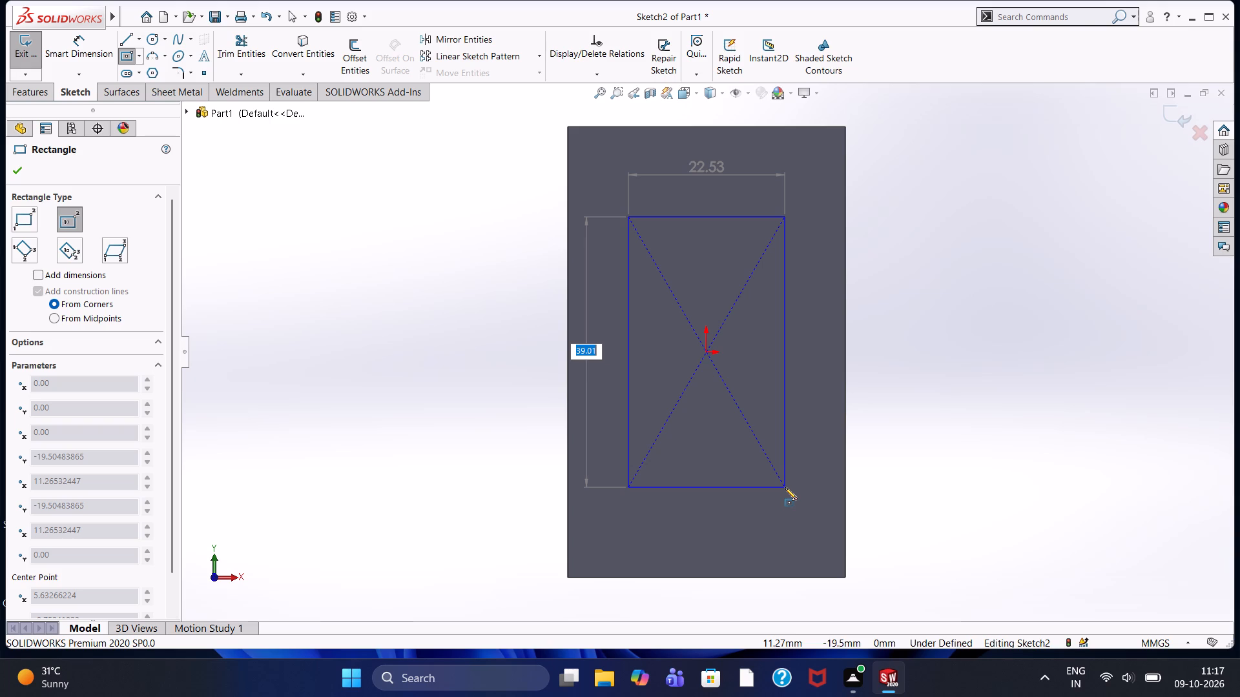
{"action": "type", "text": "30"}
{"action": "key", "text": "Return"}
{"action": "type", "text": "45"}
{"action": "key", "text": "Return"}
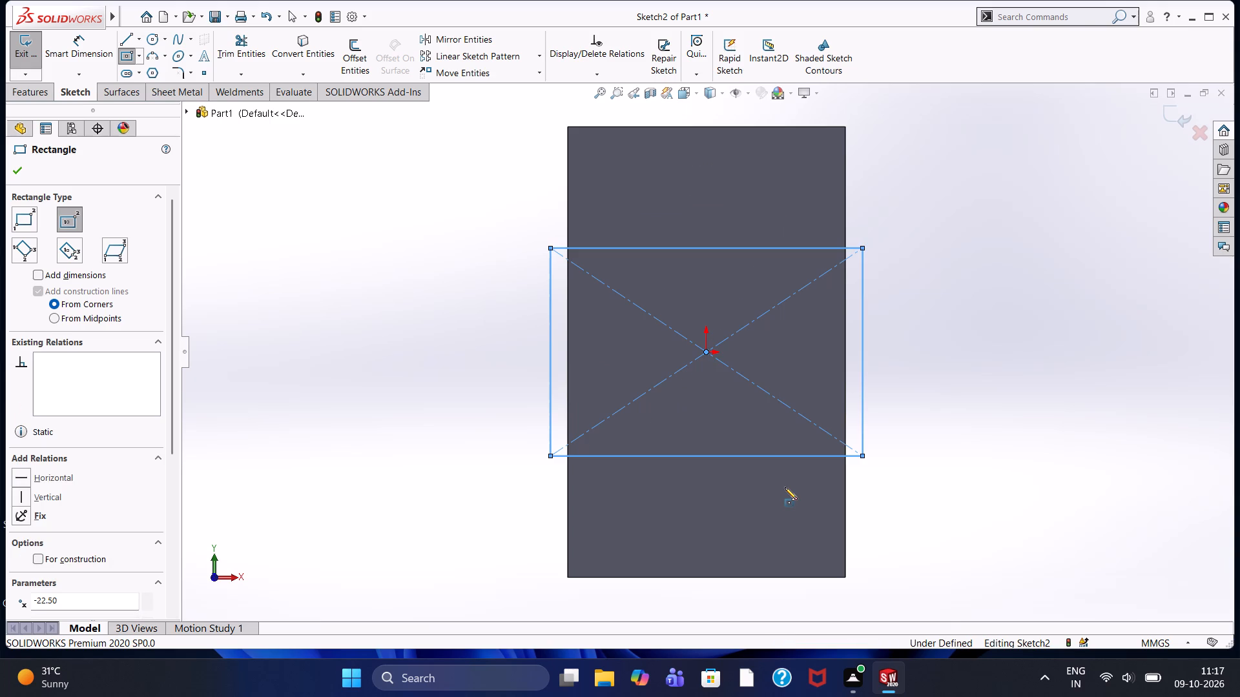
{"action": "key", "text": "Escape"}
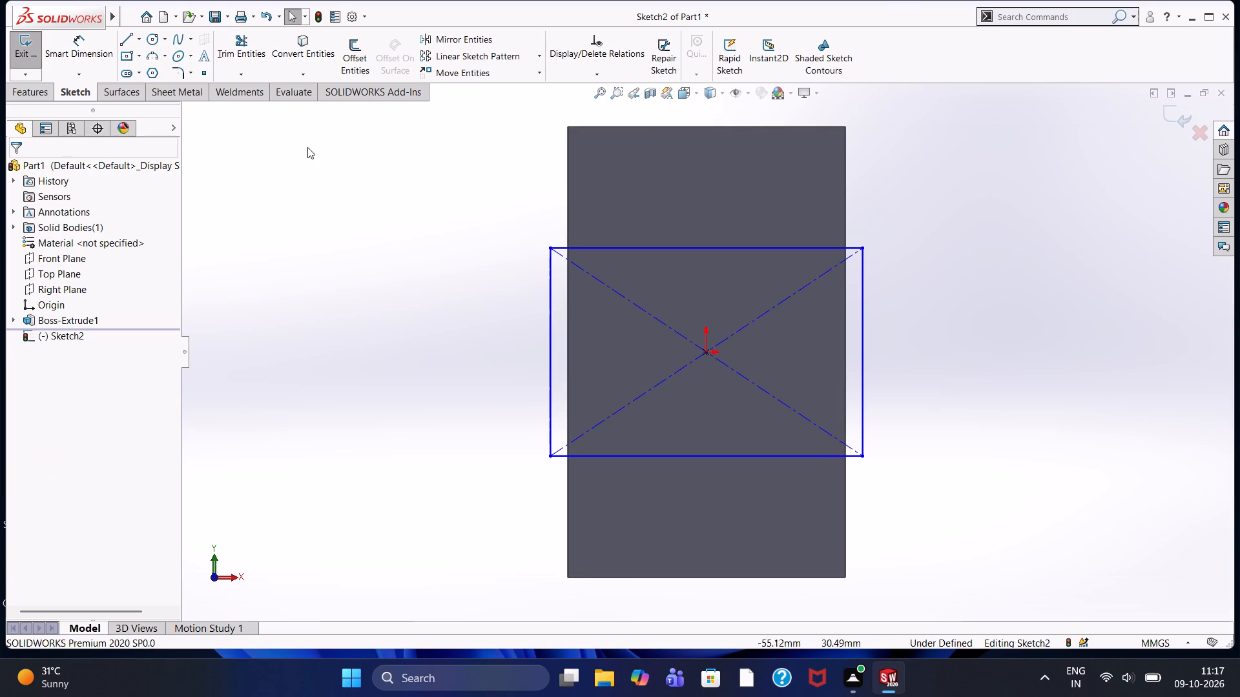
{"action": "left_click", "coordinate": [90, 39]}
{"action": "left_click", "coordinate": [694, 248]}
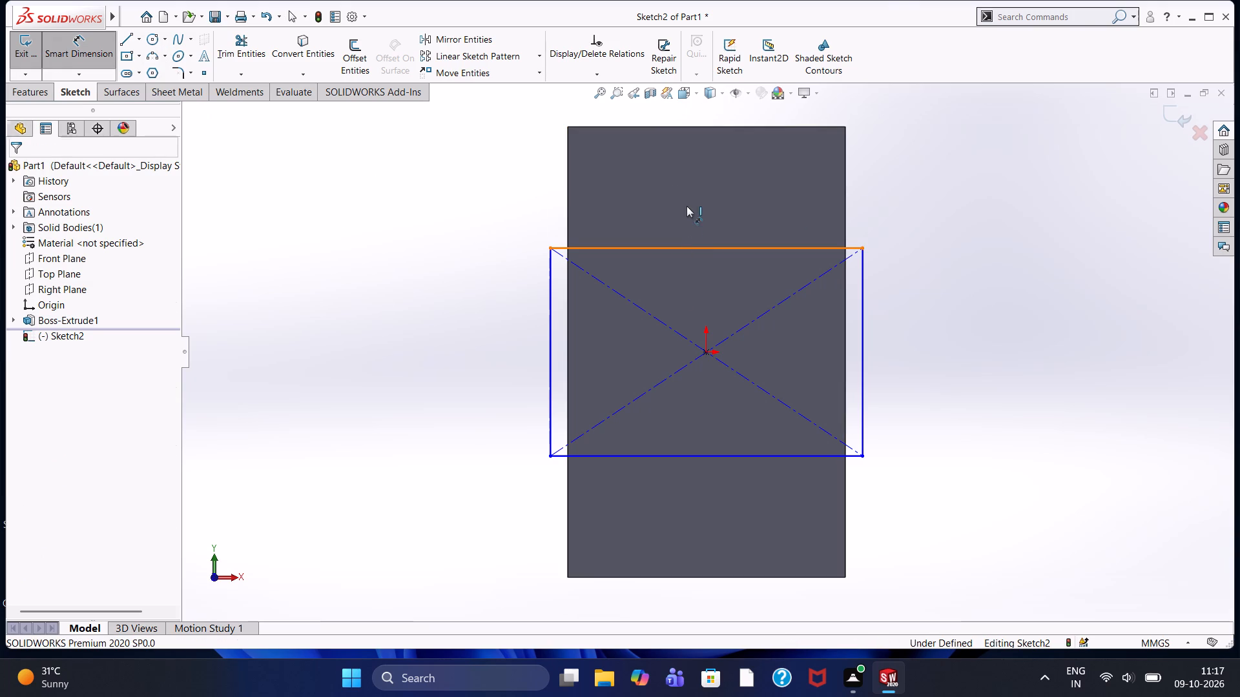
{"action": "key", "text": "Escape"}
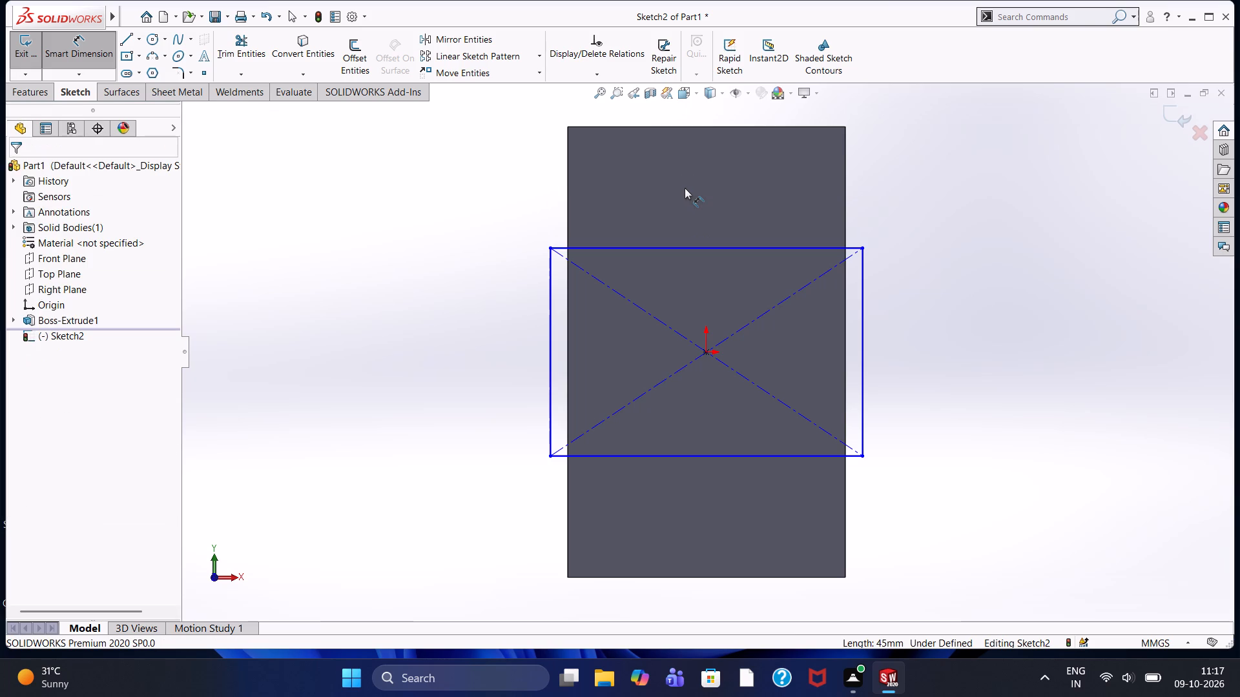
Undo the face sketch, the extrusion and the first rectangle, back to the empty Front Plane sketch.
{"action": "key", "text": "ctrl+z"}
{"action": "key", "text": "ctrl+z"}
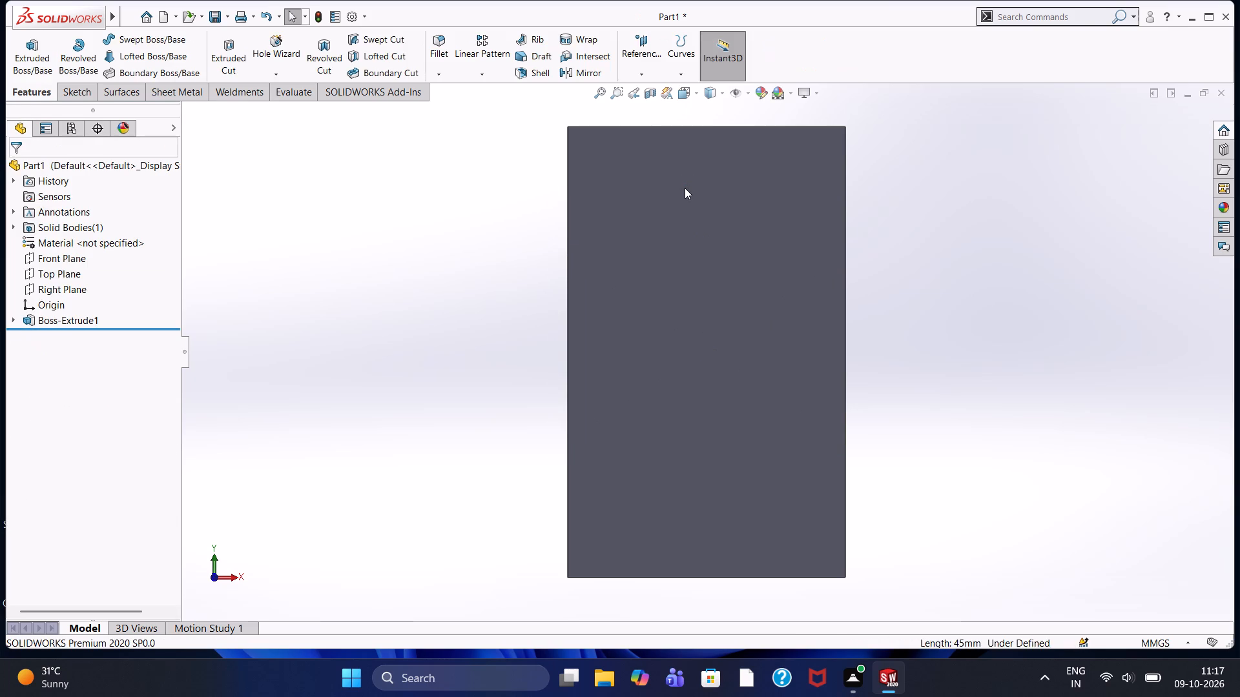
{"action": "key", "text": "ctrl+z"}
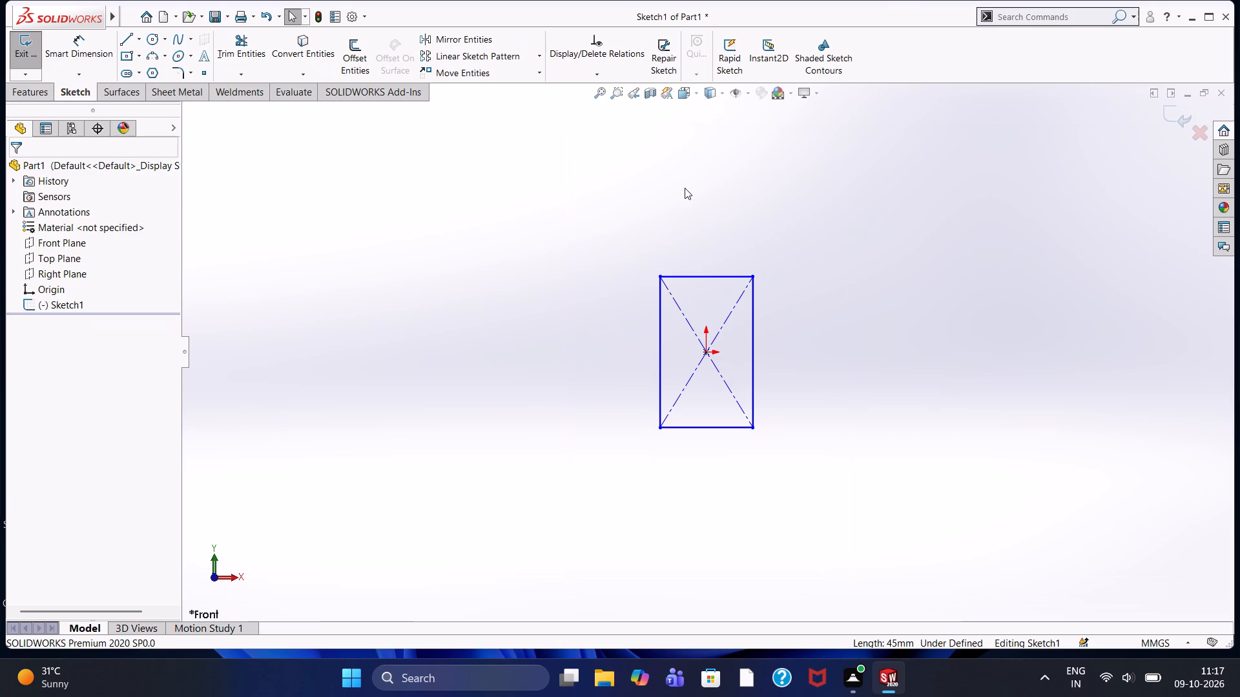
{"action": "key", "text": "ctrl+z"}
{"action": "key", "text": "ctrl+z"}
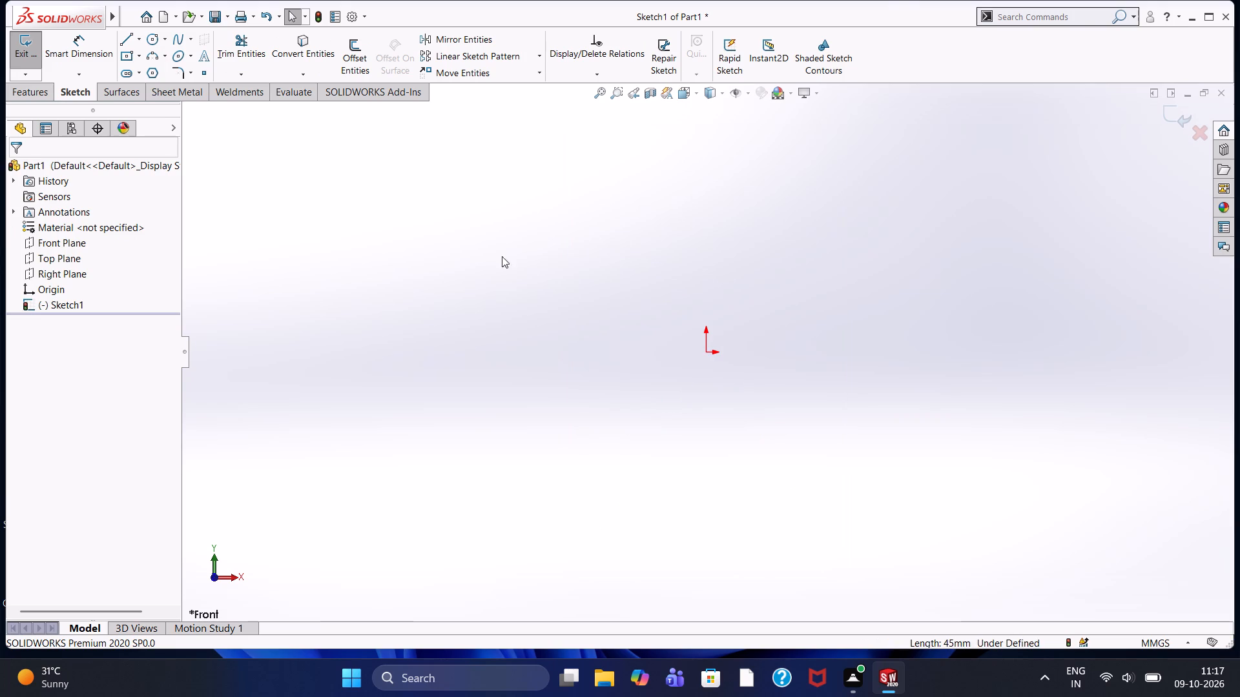
Draw a center rectangle from the origin, 65 mm high and 65 mm wide.
{"action": "left_click", "coordinate": [130, 52]}
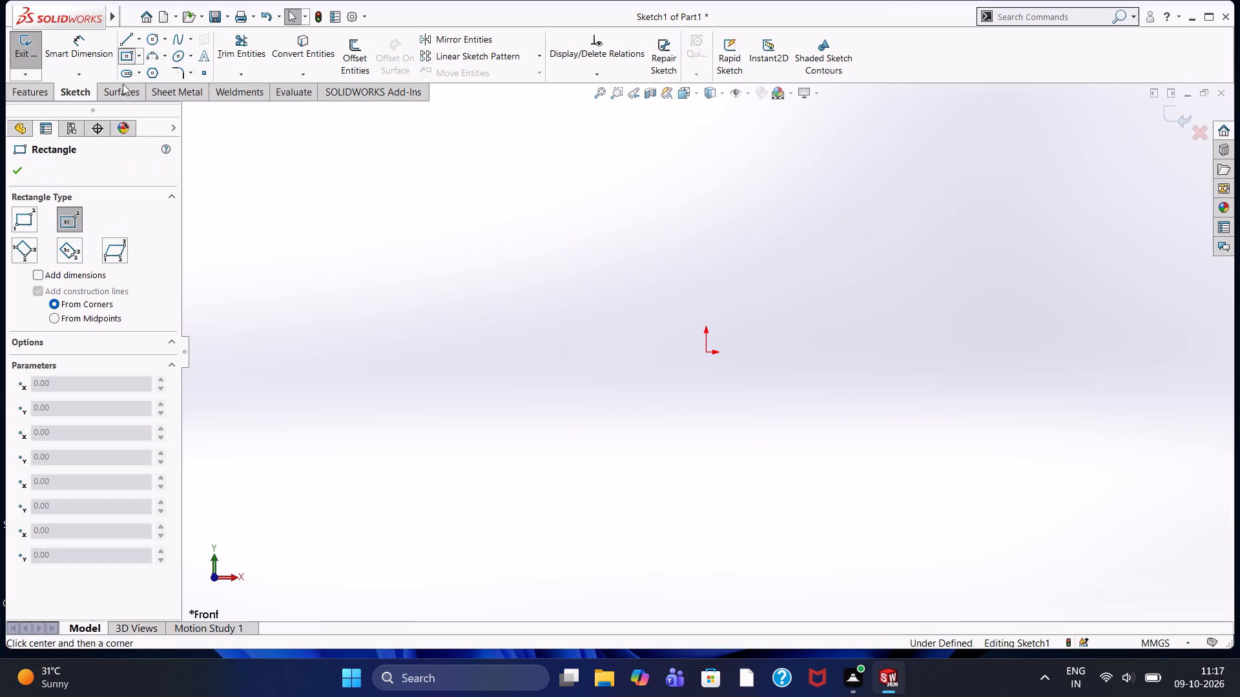
{"action": "left_click", "coordinate": [708, 353]}
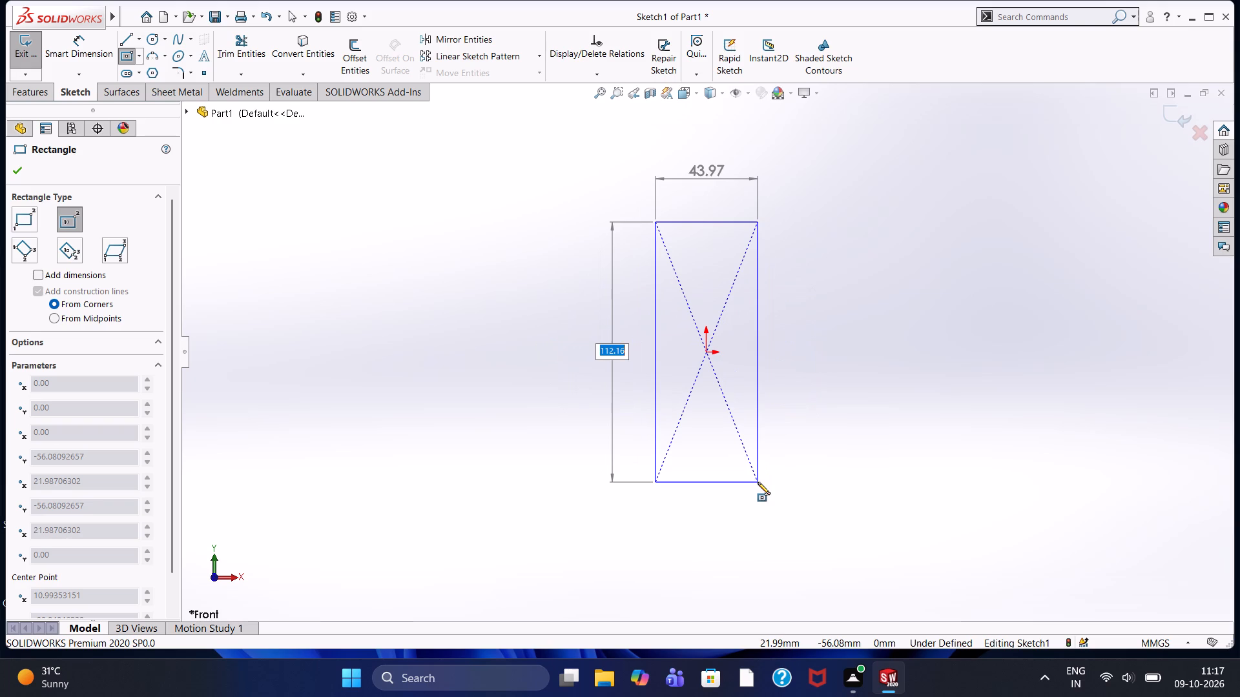
{"action": "type", "text": "65"}
{"action": "key", "text": "Return"}
{"action": "type", "text": "50"}
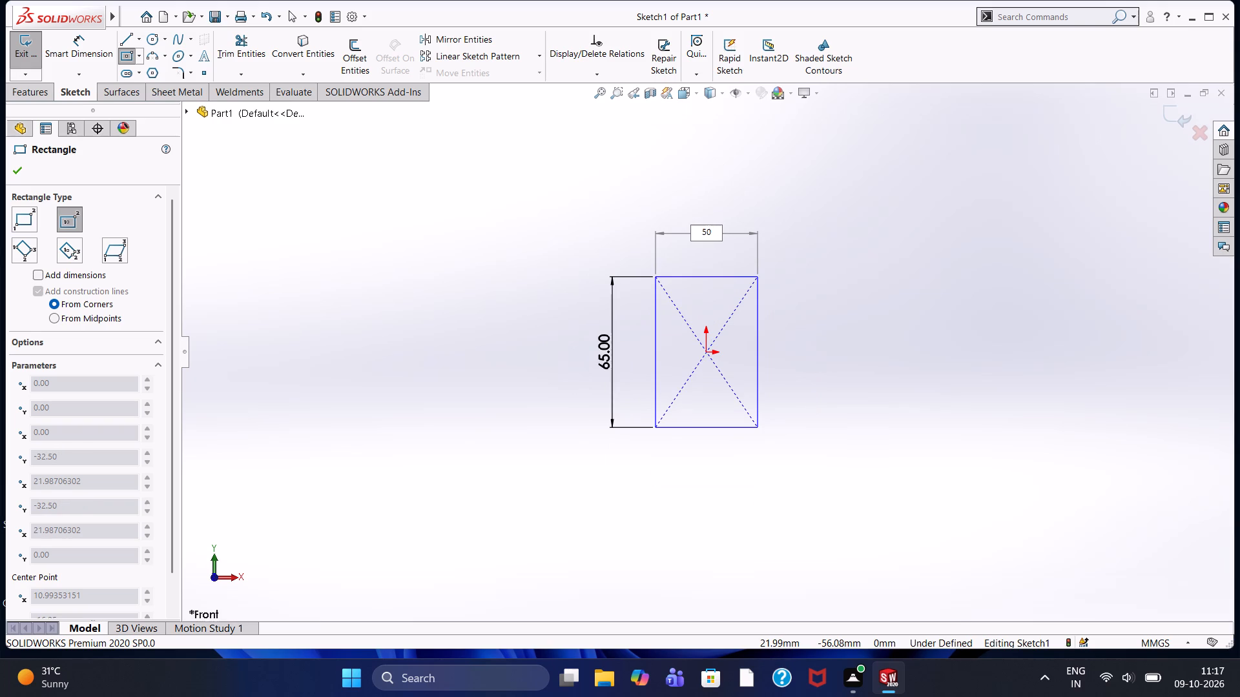
{"action": "key", "text": "BackSpace"}
{"action": "key", "text": "BackSpace"}
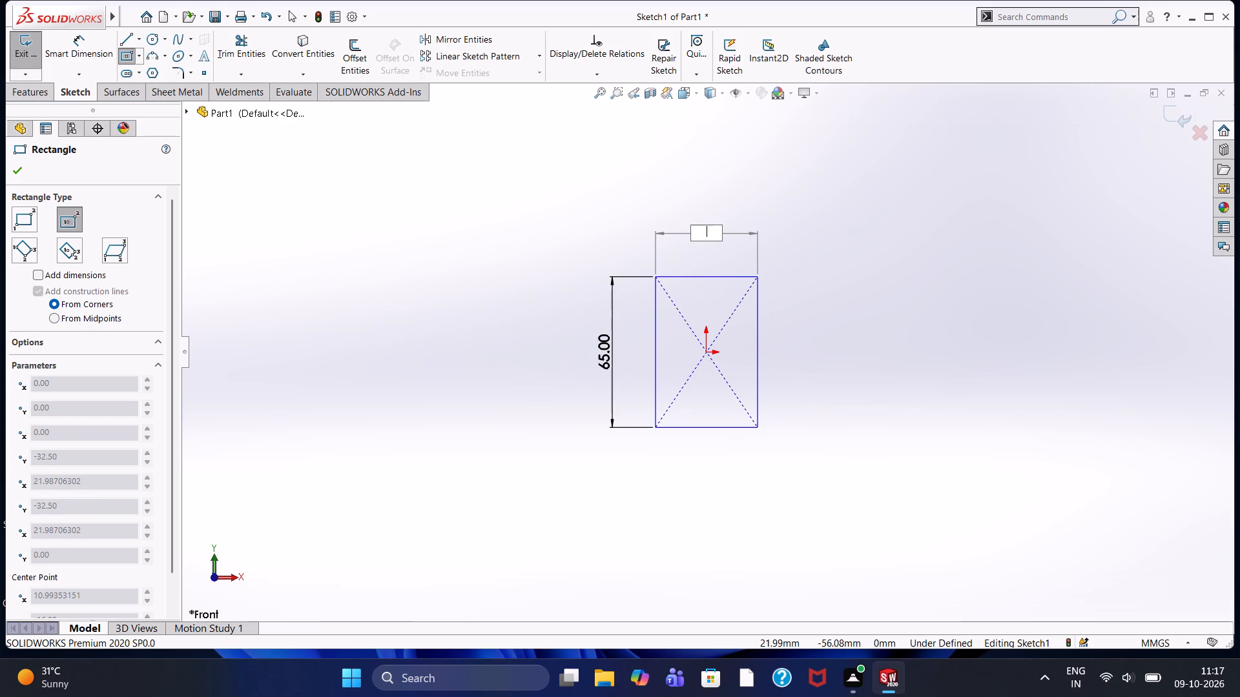
{"action": "type", "text": "65"}
{"action": "key", "text": "Return"}
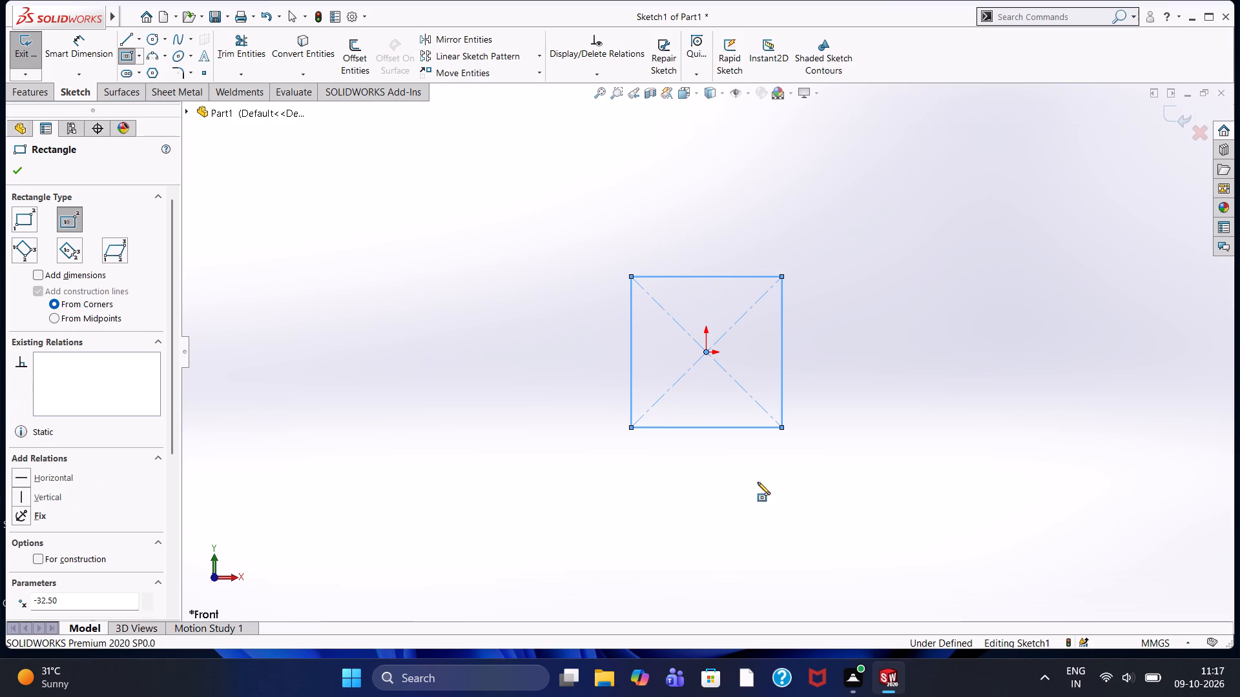
{"action": "key", "text": "Escape"}
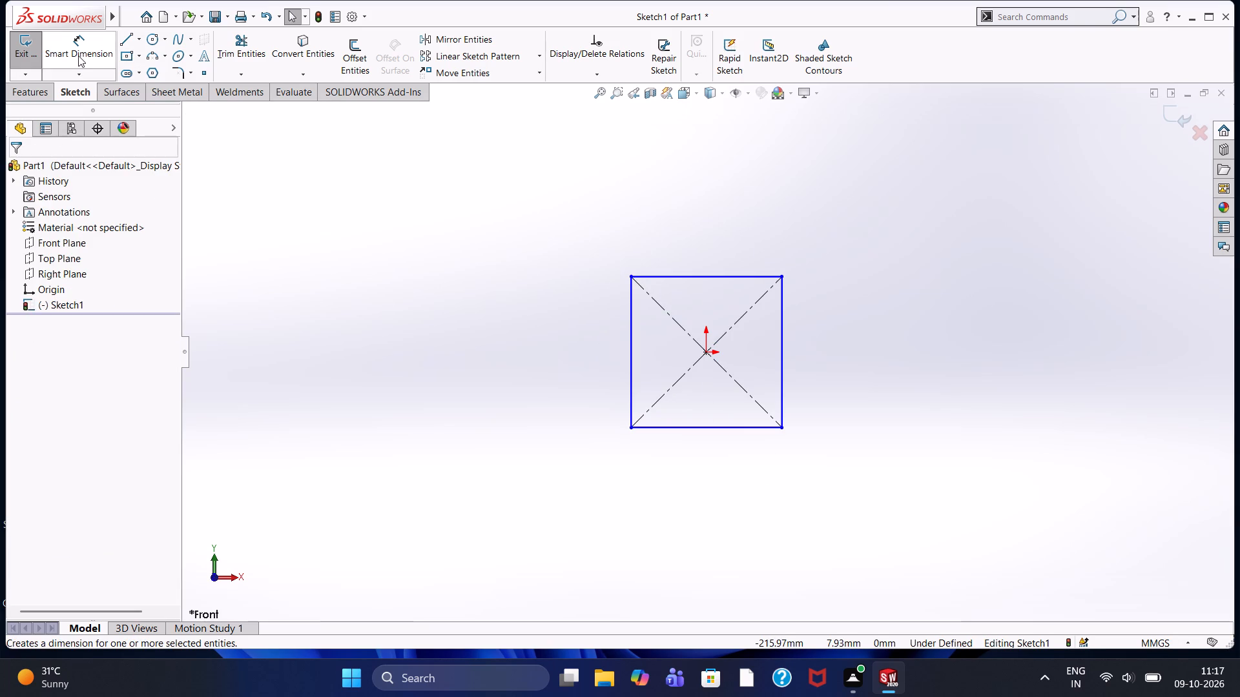
Extrude the square as a boss with a blind depth of 50 mm.
{"action": "left_click", "coordinate": [48, 85]}
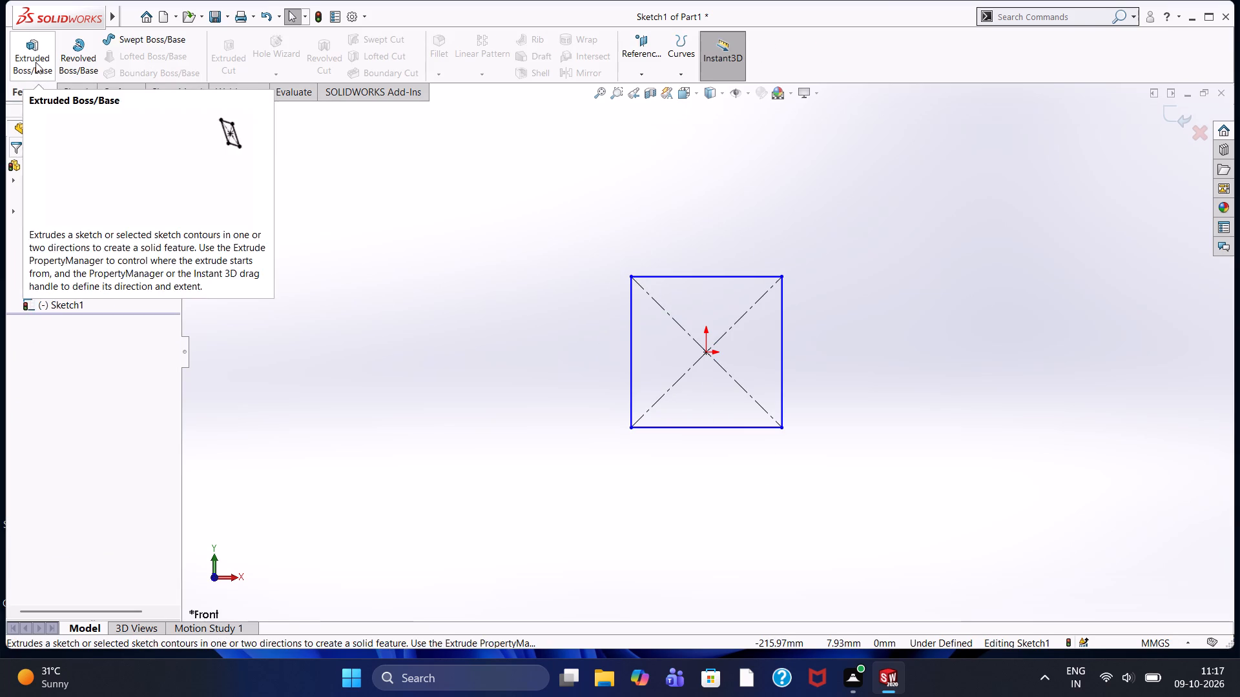
{"action": "left_click", "coordinate": [36, 62]}
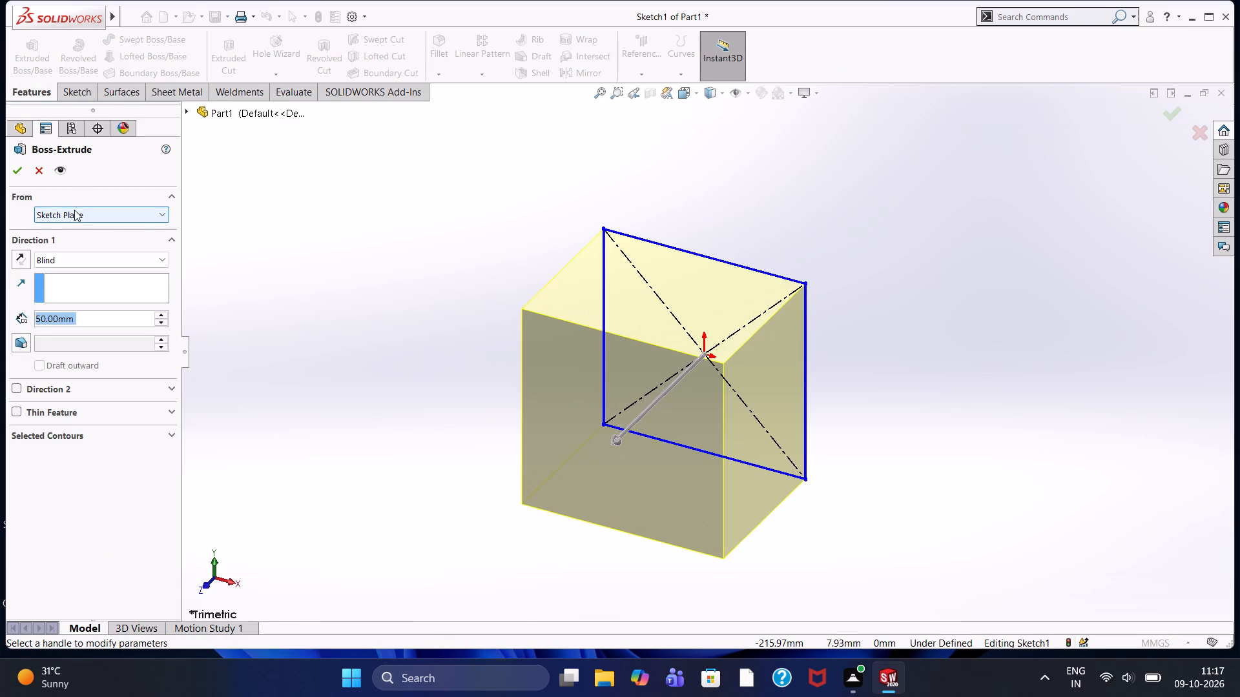
{"action": "left_click", "coordinate": [17, 169]}
{"action": "left_click", "coordinate": [470, 377]}
Sketch a center rectangle from the origin on the block's front face, 30 mm high and 45 mm wide.
{"action": "left_click_drag", "start_coordinate": [568, 416], "coordinate": [569, 391]}
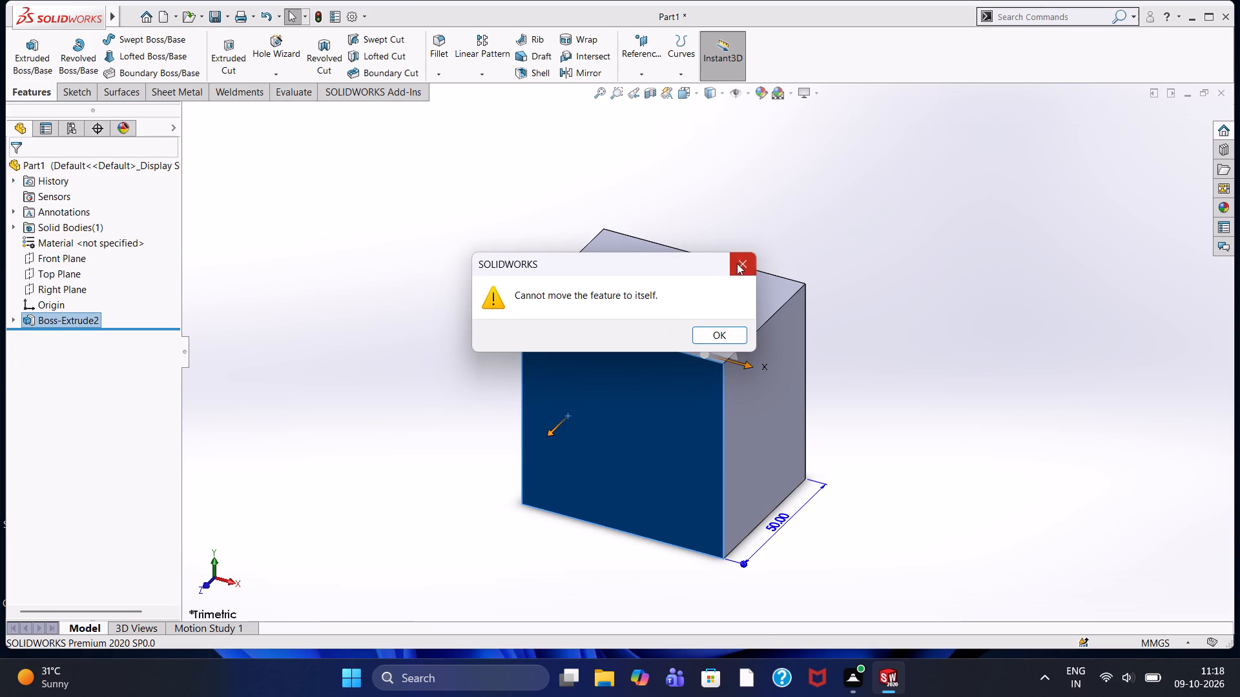
{"action": "left_click", "coordinate": [739, 263]}
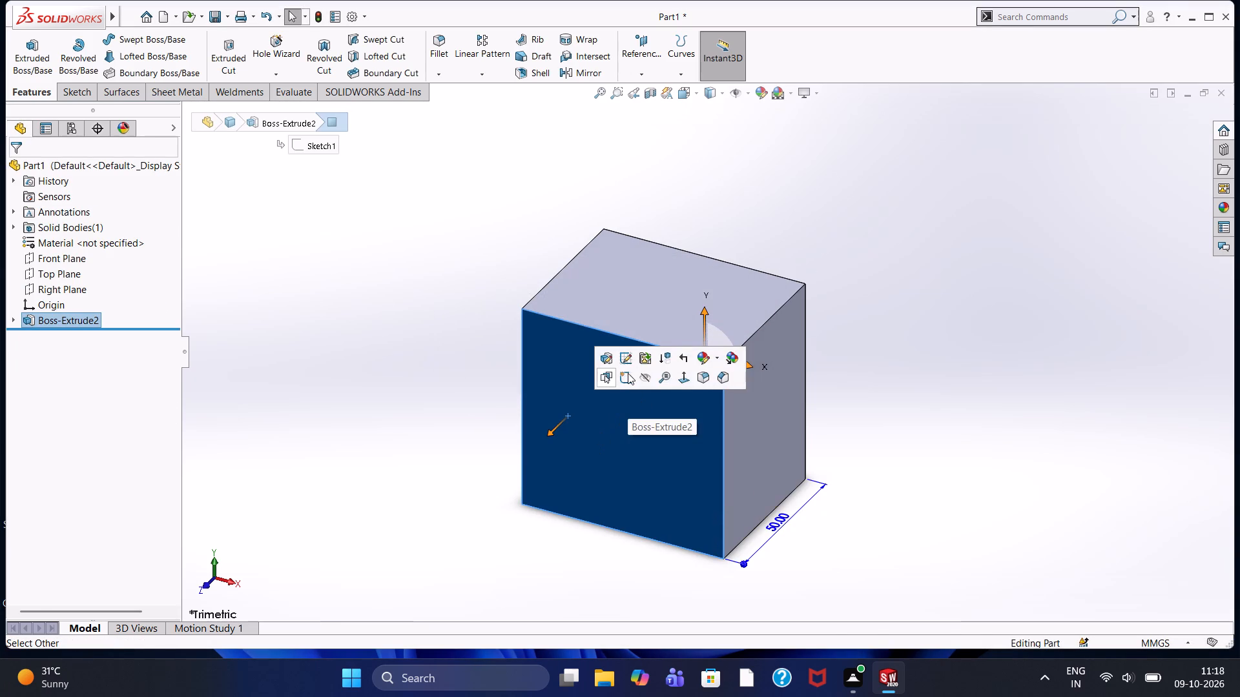
{"action": "left_click", "coordinate": [628, 373]}
{"action": "key", "text": "ctrl+8"}
{"action": "left_click", "coordinate": [313, 423]}
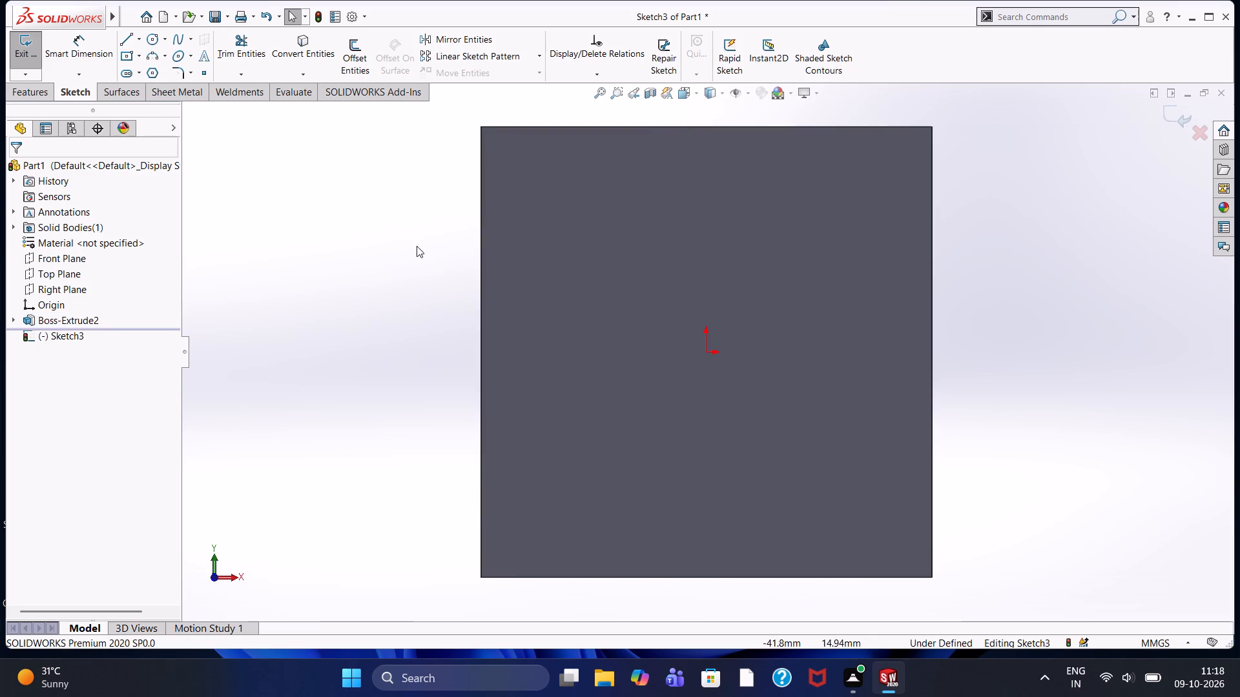
{"action": "left_click", "coordinate": [123, 61]}
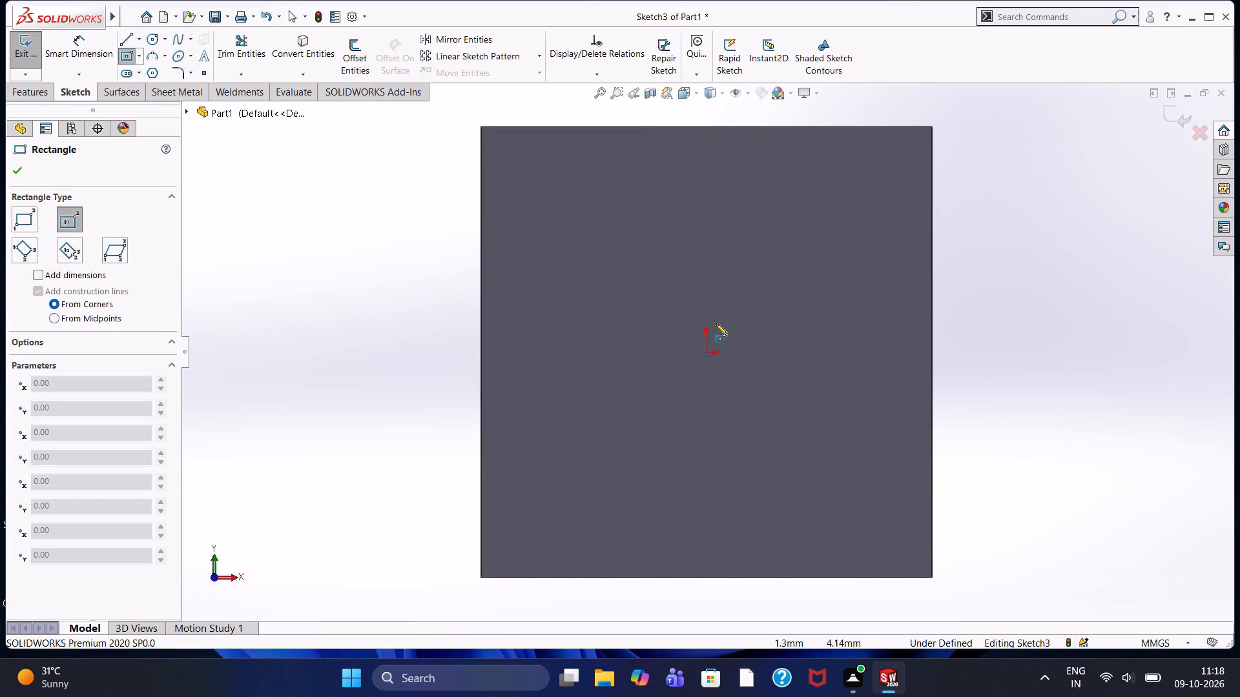
{"action": "left_click", "coordinate": [708, 350]}
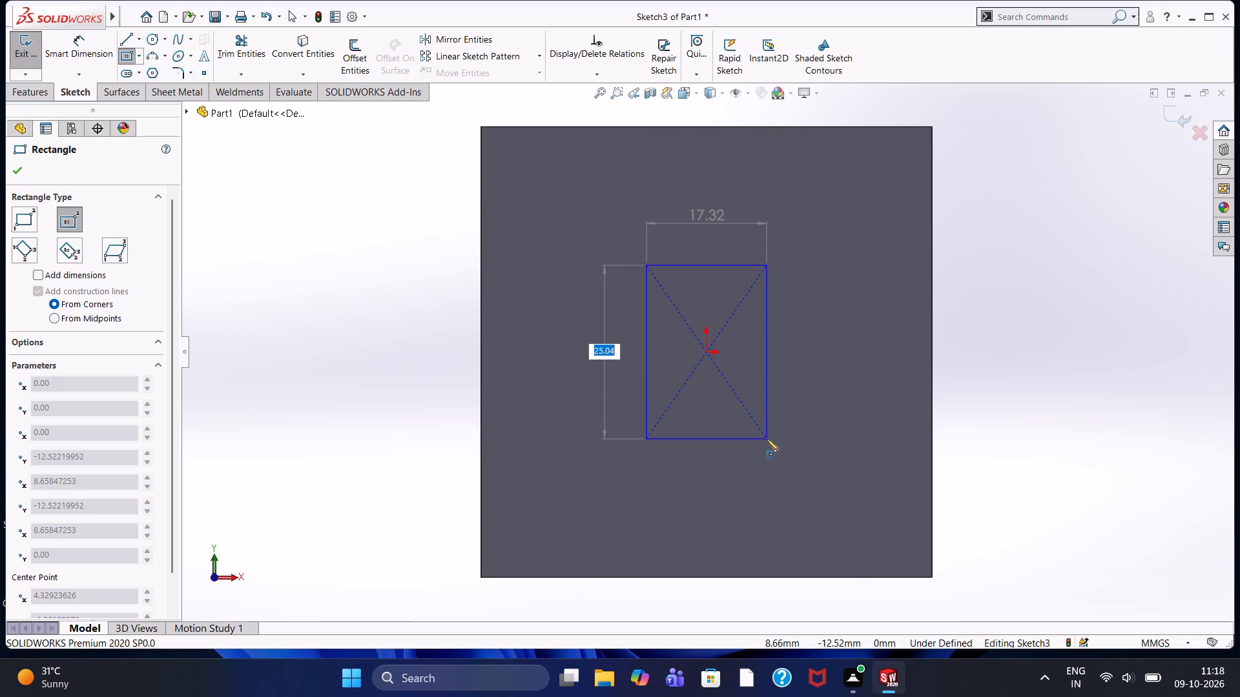
{"action": "type", "text": "30"}
{"action": "key", "text": "Return"}
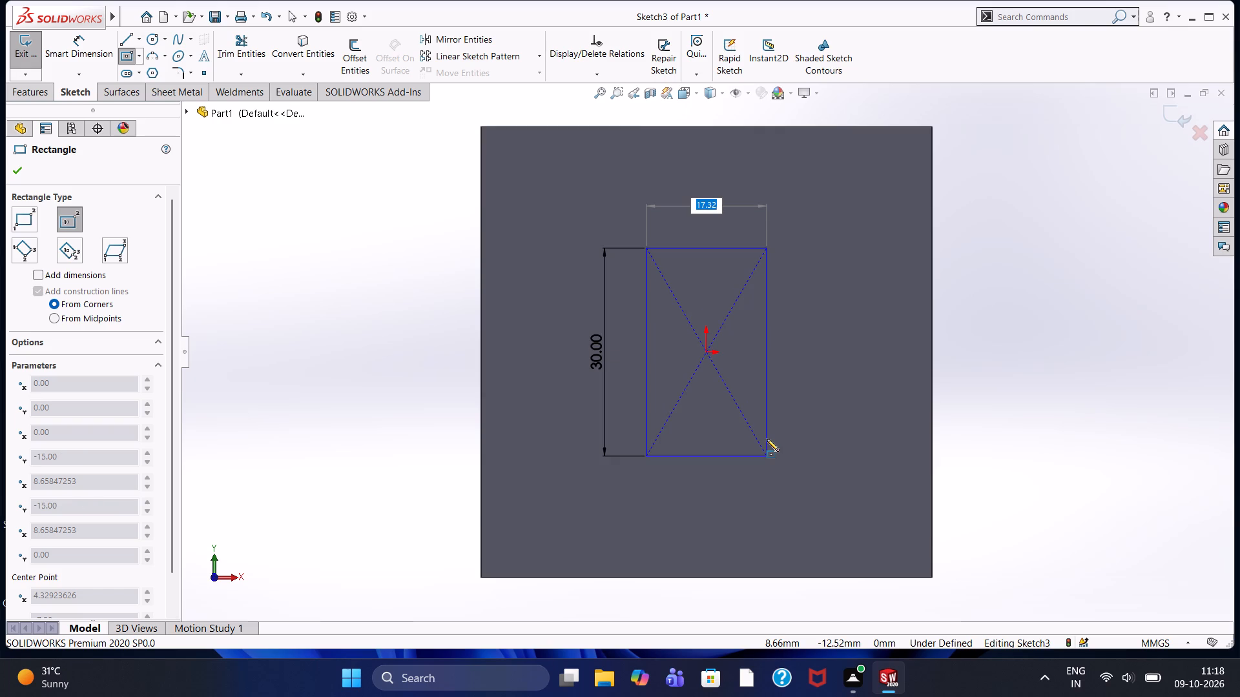
{"action": "type", "text": "45"}
{"action": "key", "text": "Return"}
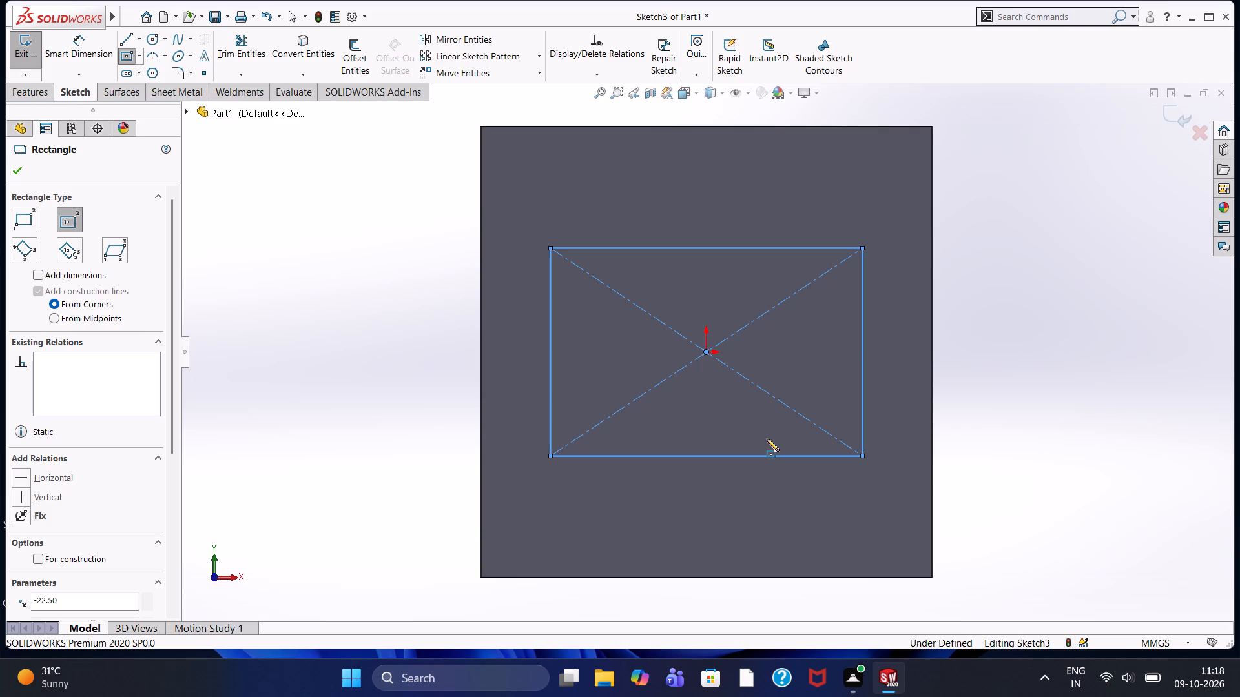
{"action": "left_click", "coordinate": [19, 176]}
{"action": "left_click", "coordinate": [369, 284]}
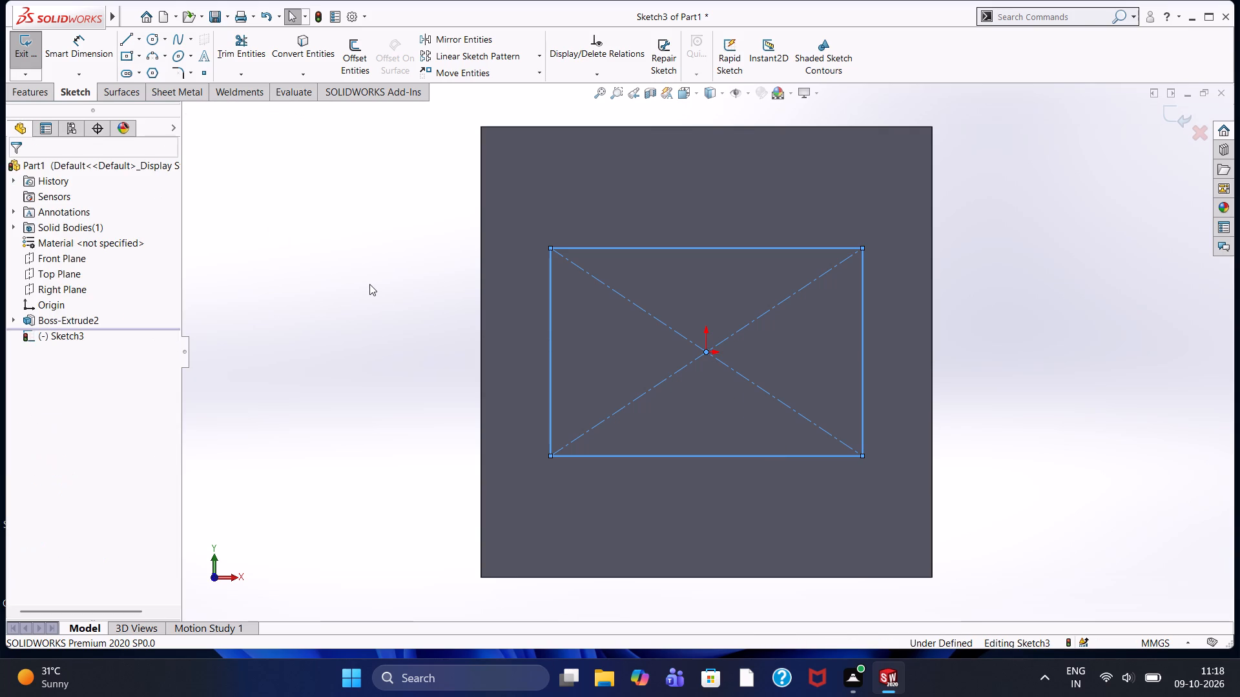
Cut the 30 by 45 mm rectangle through the block with a blind Extruded Cut of 50 mm.
{"action": "left_click", "coordinate": [32, 93]}
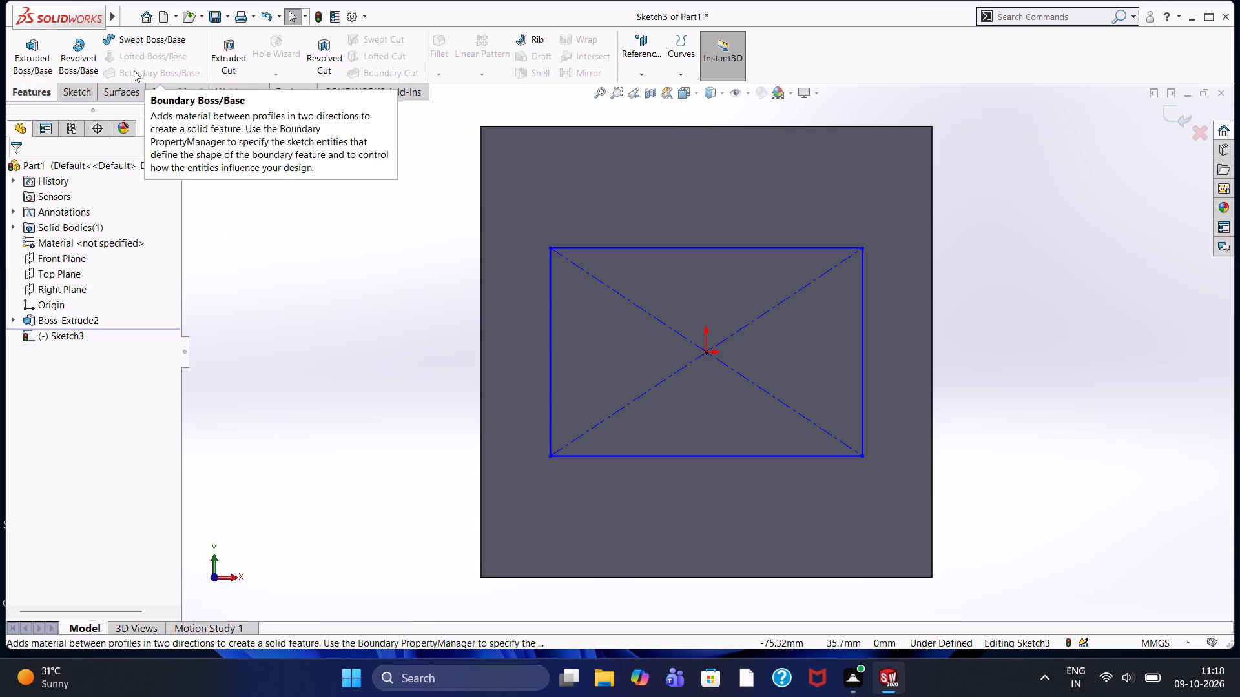
{"action": "left_click", "coordinate": [218, 57]}
{"action": "scroll", "coordinate": [393, 370], "scroll_direction": "up", "scroll_amount": 1}
{"action": "middle_click_drag", "start_coordinate": [383, 305], "coordinate": [355, 399]}
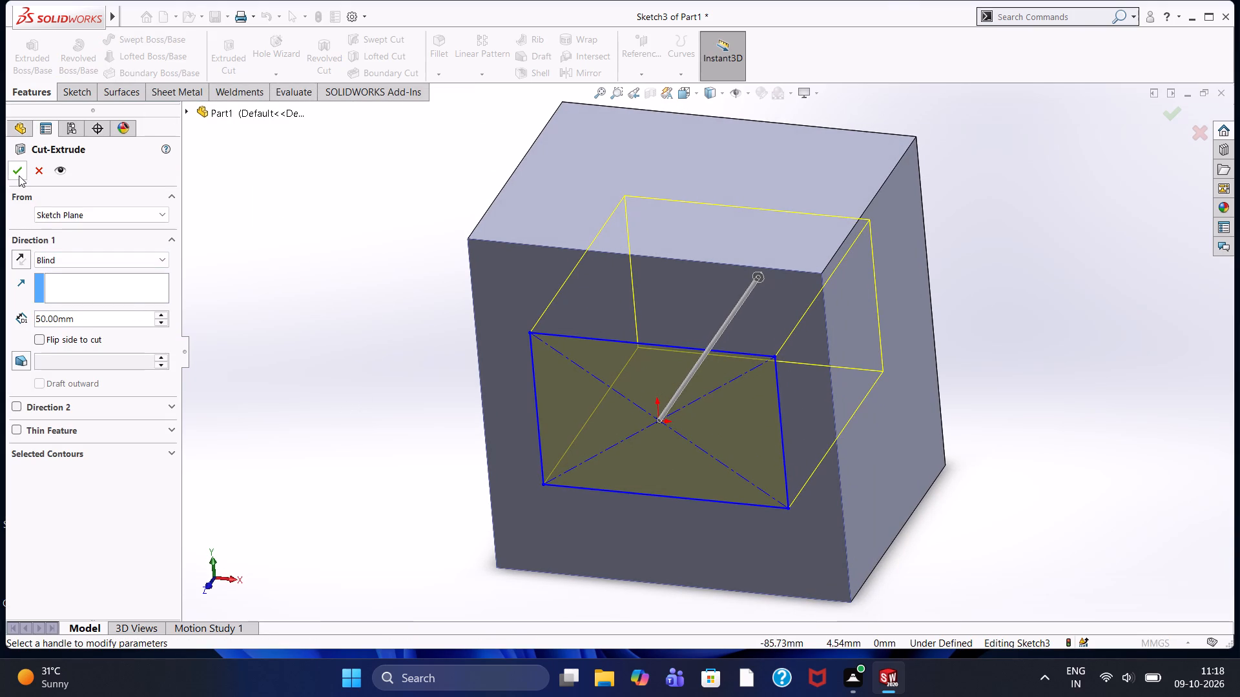
{"action": "left_click", "coordinate": [19, 176]}
{"action": "left_click", "coordinate": [419, 358]}
Start a sketch on the block's top face and draw a 30 mm diameter circle at the face's center.
{"action": "middle_click_drag", "start_coordinate": [410, 334], "coordinate": [442, 268]}
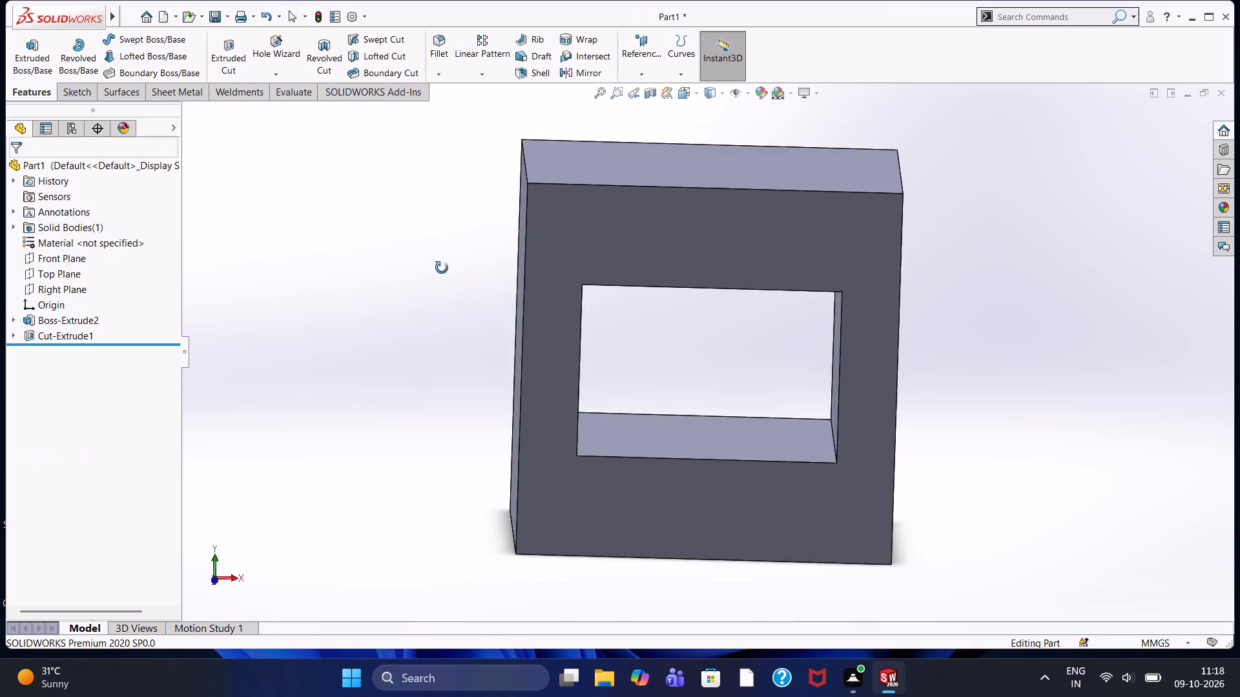
{"action": "middle_click_drag", "start_coordinate": [442, 268], "coordinate": [439, 226]}
{"action": "middle_click_drag", "start_coordinate": [437, 226], "coordinate": [448, 291]}
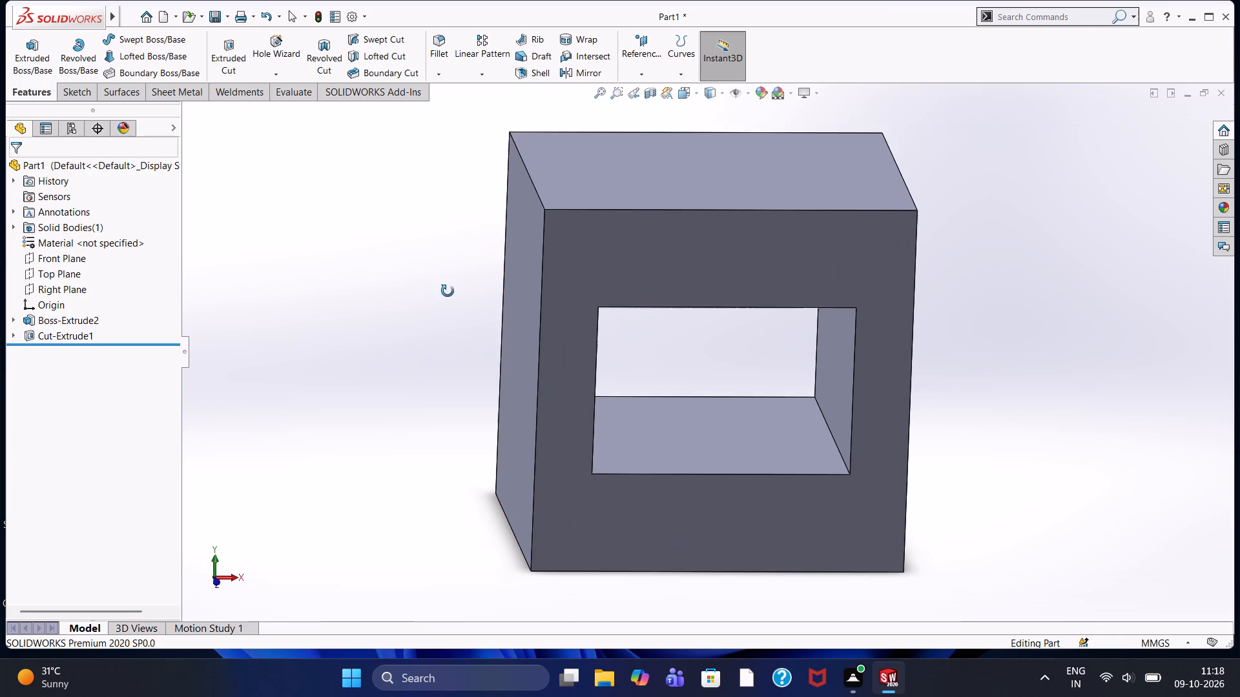
{"action": "middle_click_drag", "start_coordinate": [448, 291], "coordinate": [446, 286]}
{"action": "scroll", "coordinate": [446, 286], "scroll_direction": "up", "scroll_amount": 1}
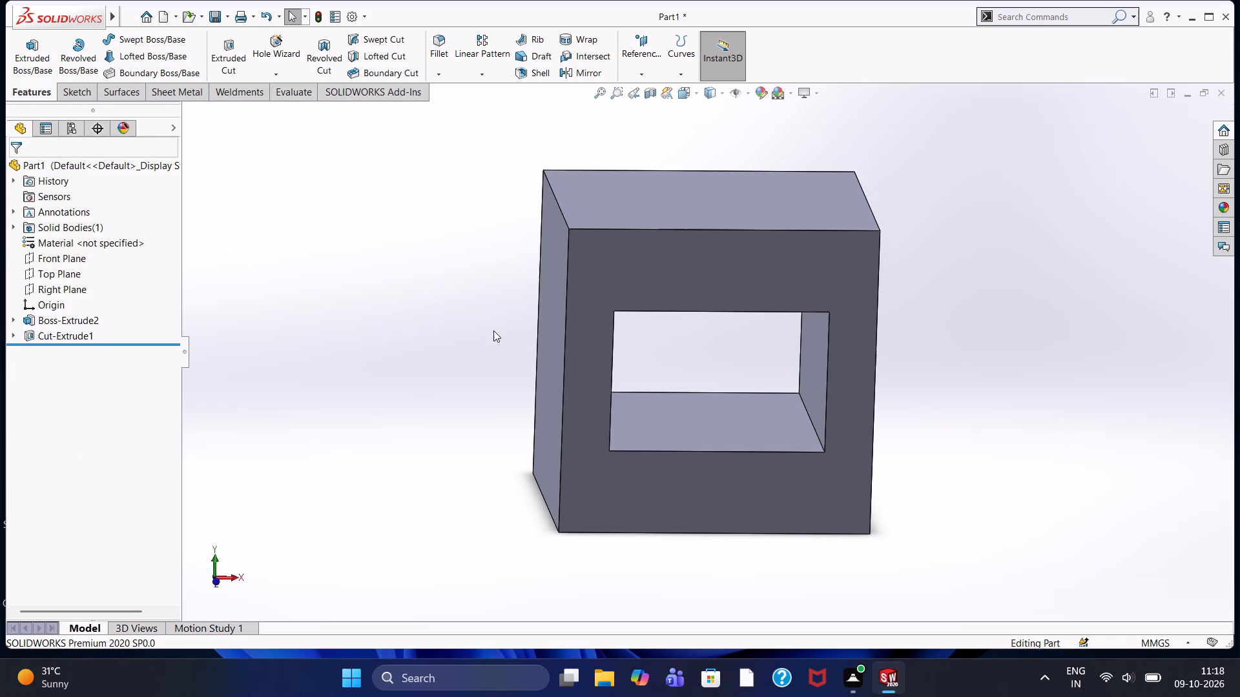
{"action": "left_click", "coordinate": [661, 193]}
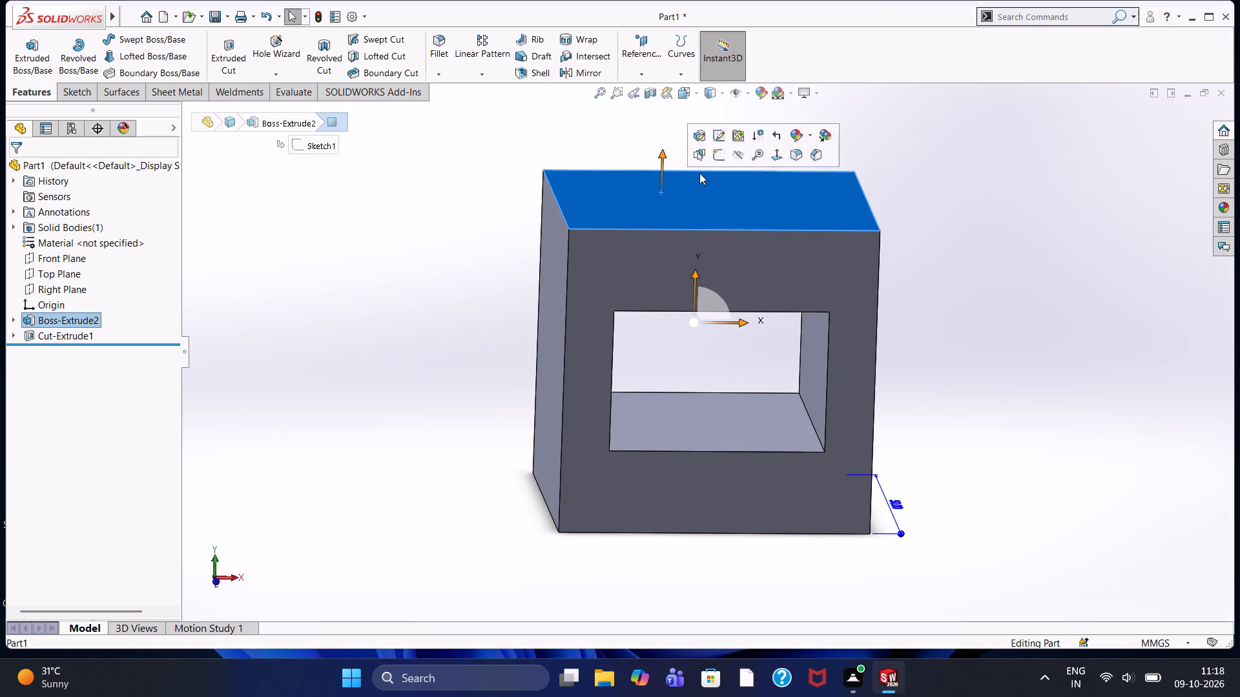
{"action": "left_click", "coordinate": [716, 162]}
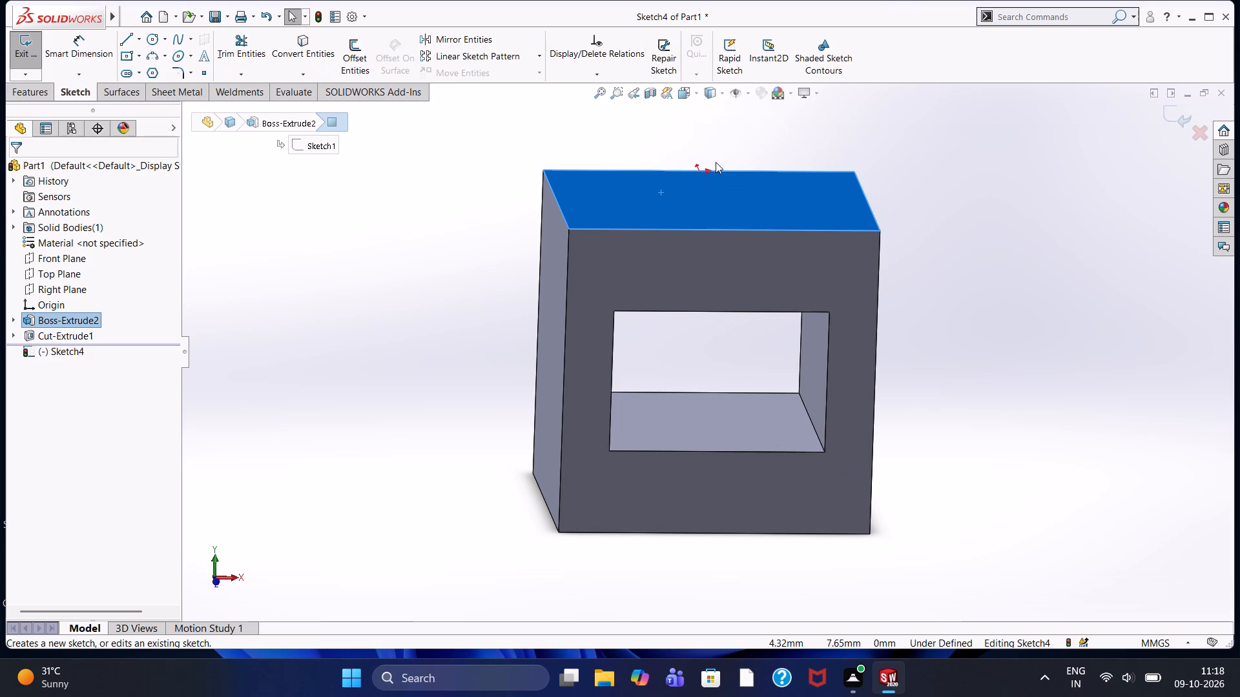
{"action": "key", "text": "ctrl+8"}
{"action": "left_click", "coordinate": [358, 318]}
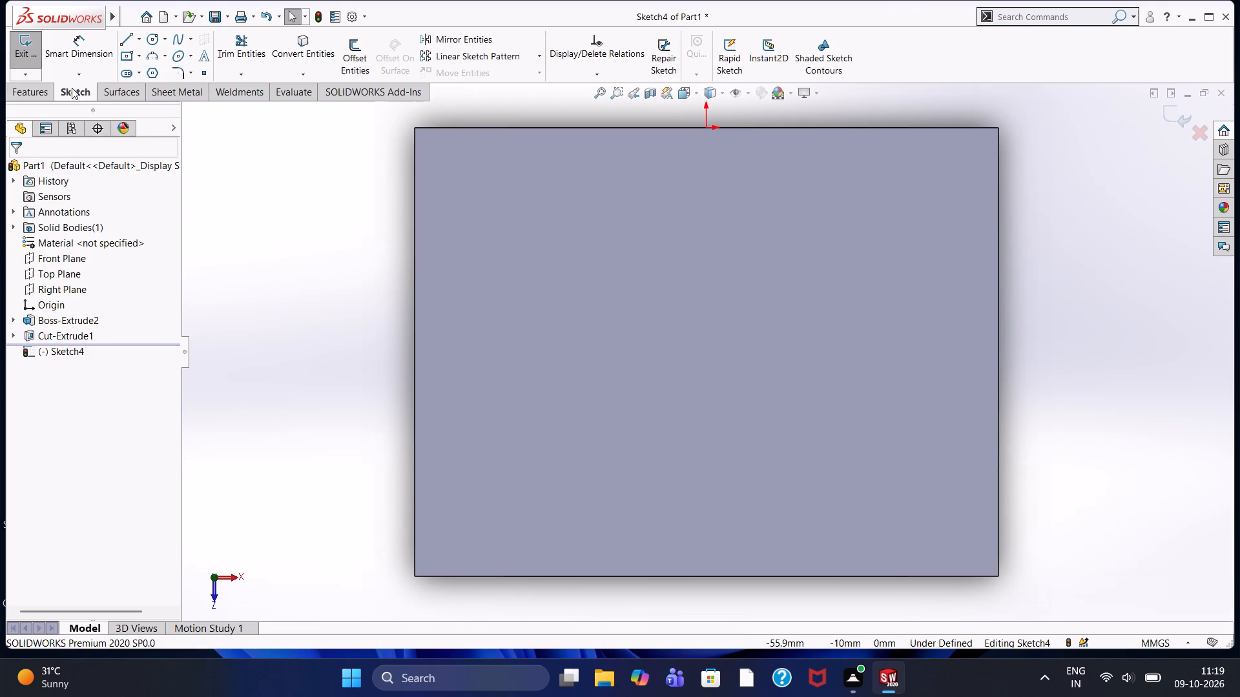
{"action": "left_click", "coordinate": [147, 42]}
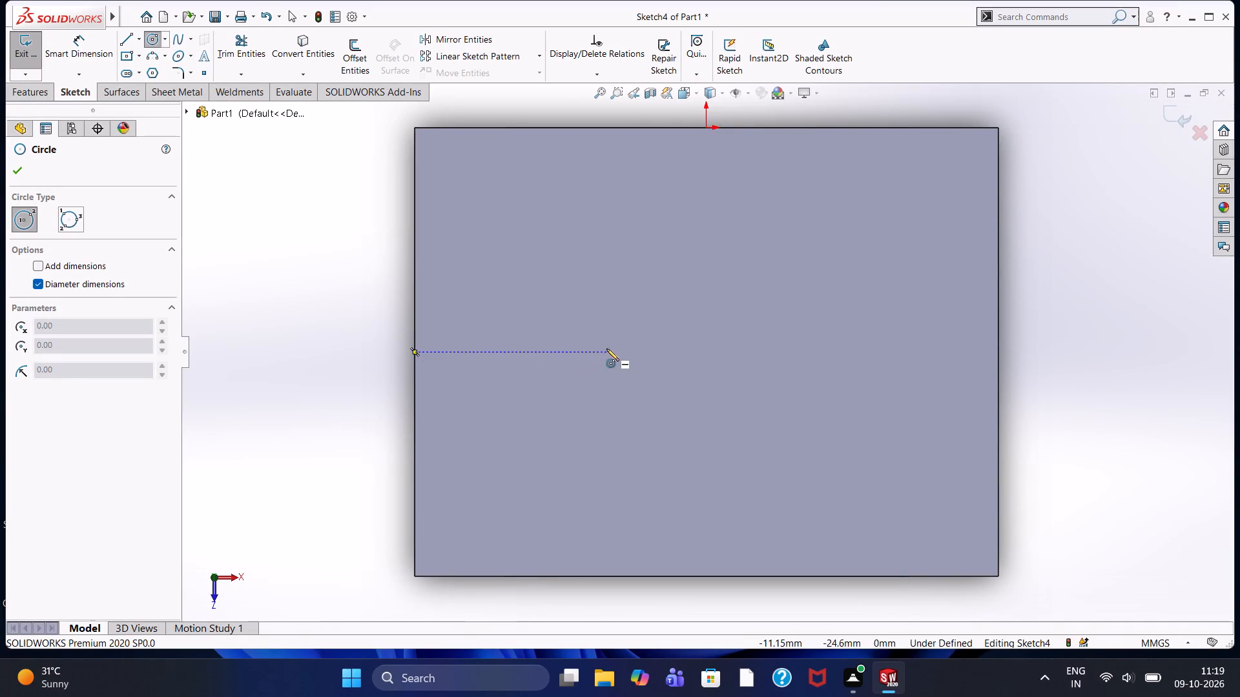
{"action": "left_click", "coordinate": [706, 351]}
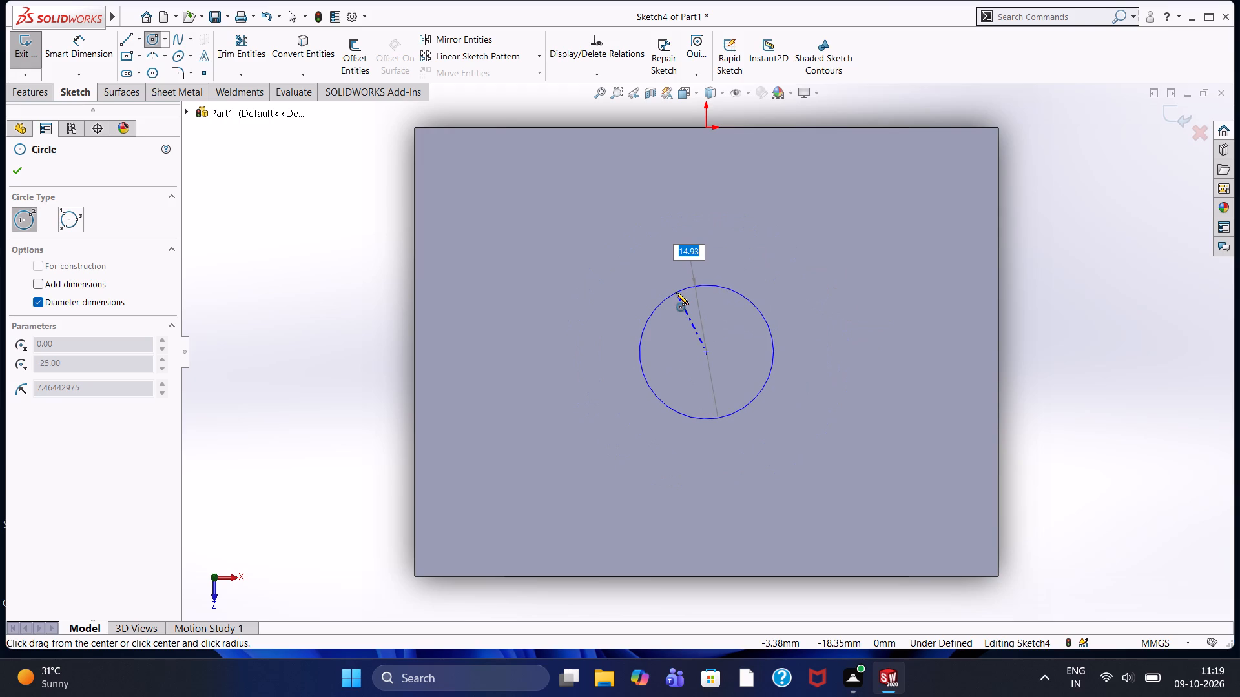
{"action": "type", "text": "30"}
{"action": "key", "text": "Return"}
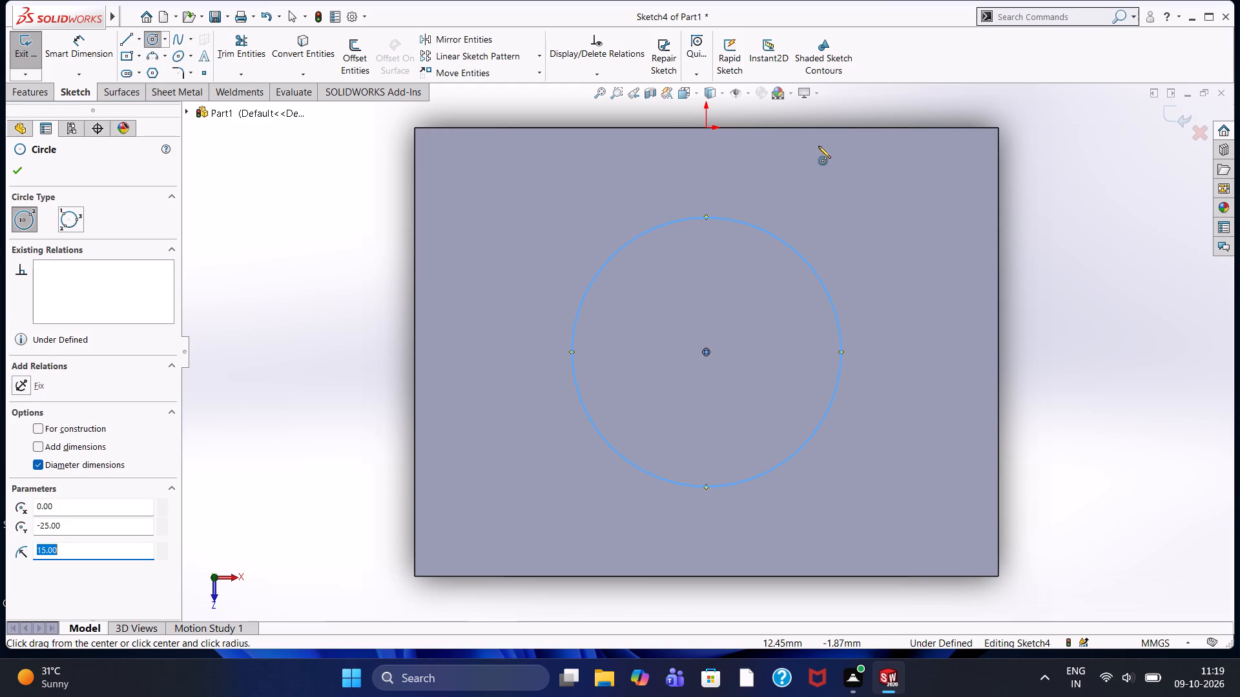
Try to draw a second circle with a 15 mm diameter, concentric with the 30 mm circle.
{"action": "left_click", "coordinate": [708, 350]}
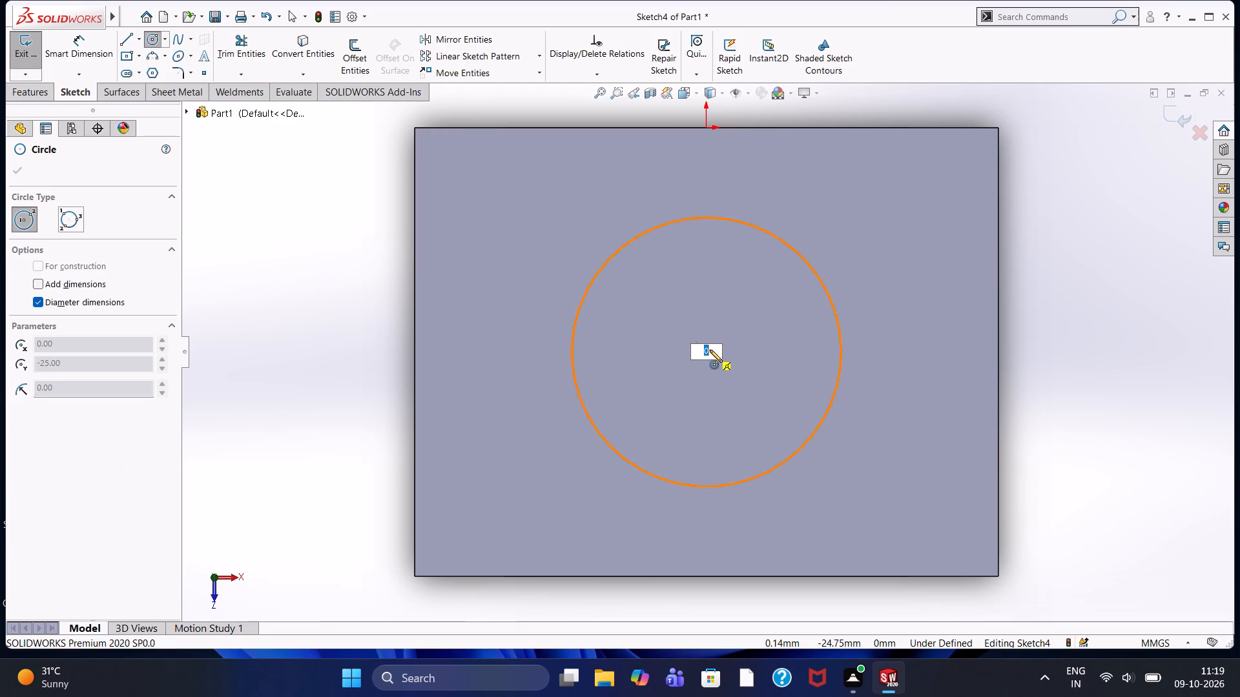
{"action": "type", "text": "15"}
{"action": "key", "text": "Return"}
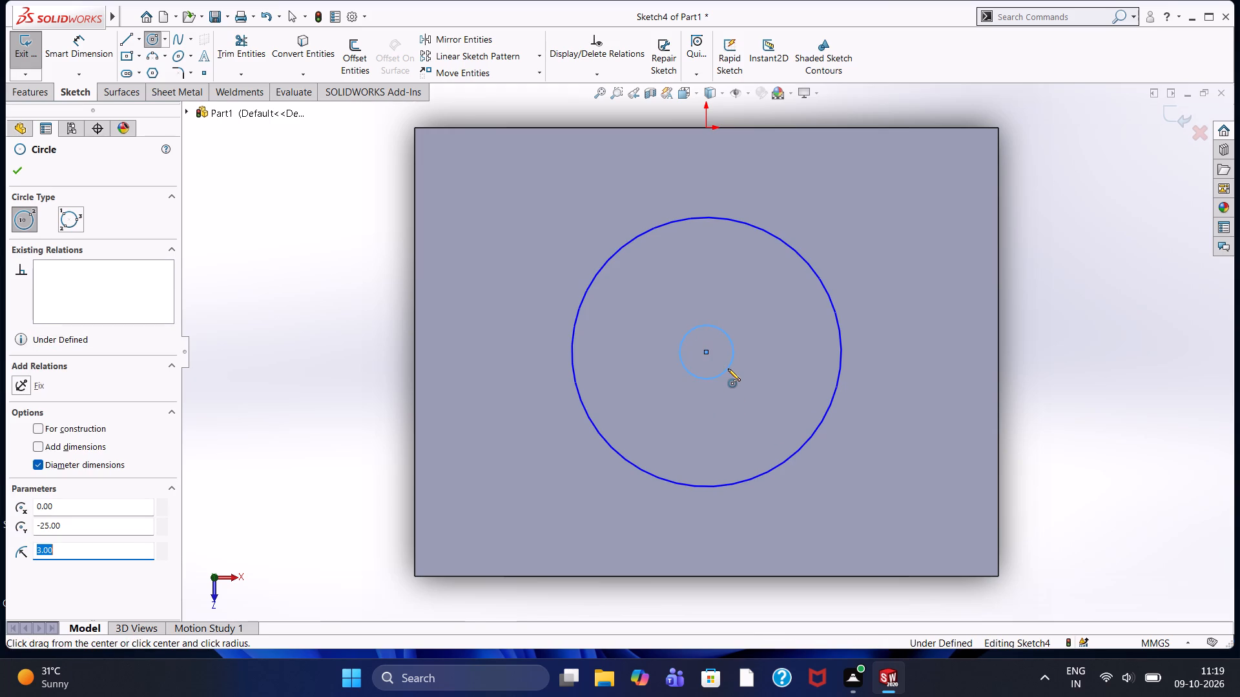
{"action": "key", "text": "Escape"}
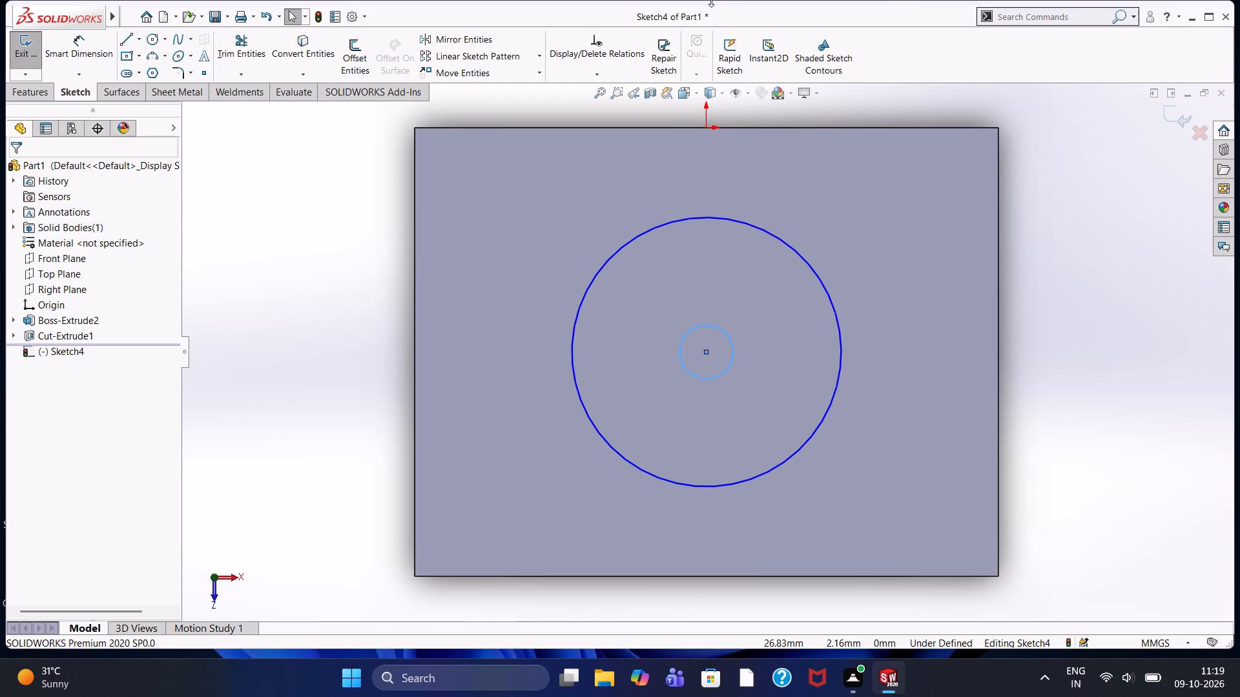
Dimension the inner circle's diameter with Smart Dimension.
{"action": "left_click", "coordinate": [81, 55]}
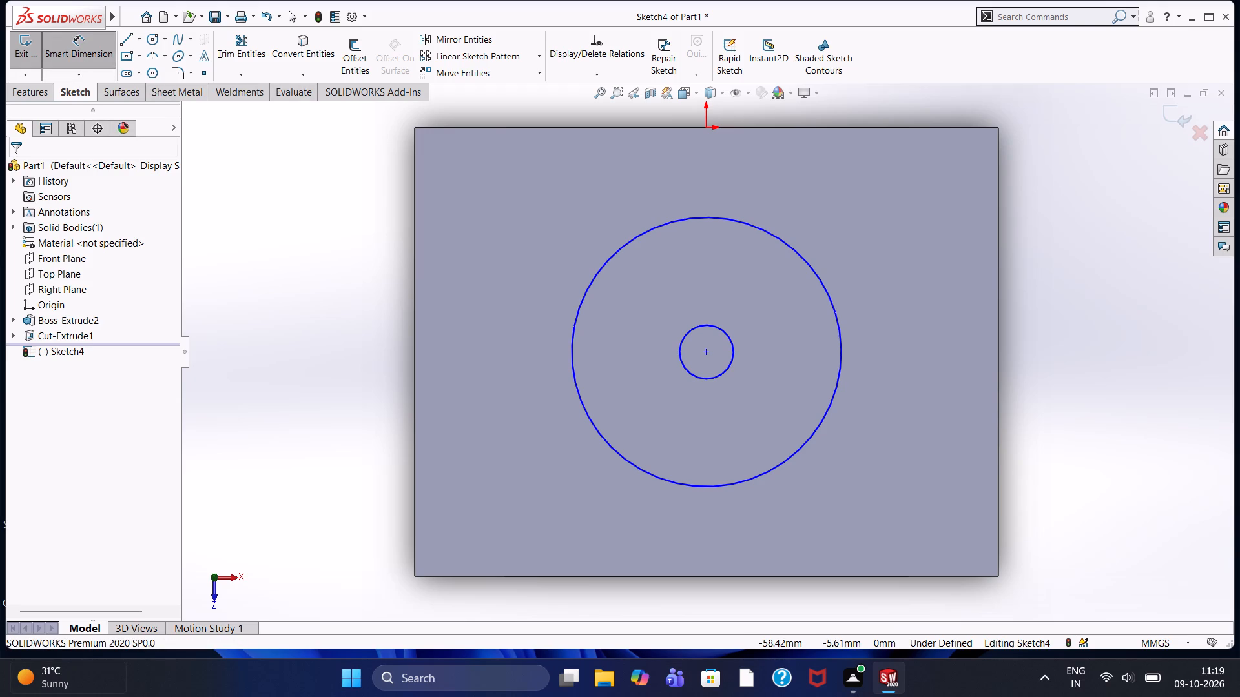
{"action": "left_click", "coordinate": [681, 330]}
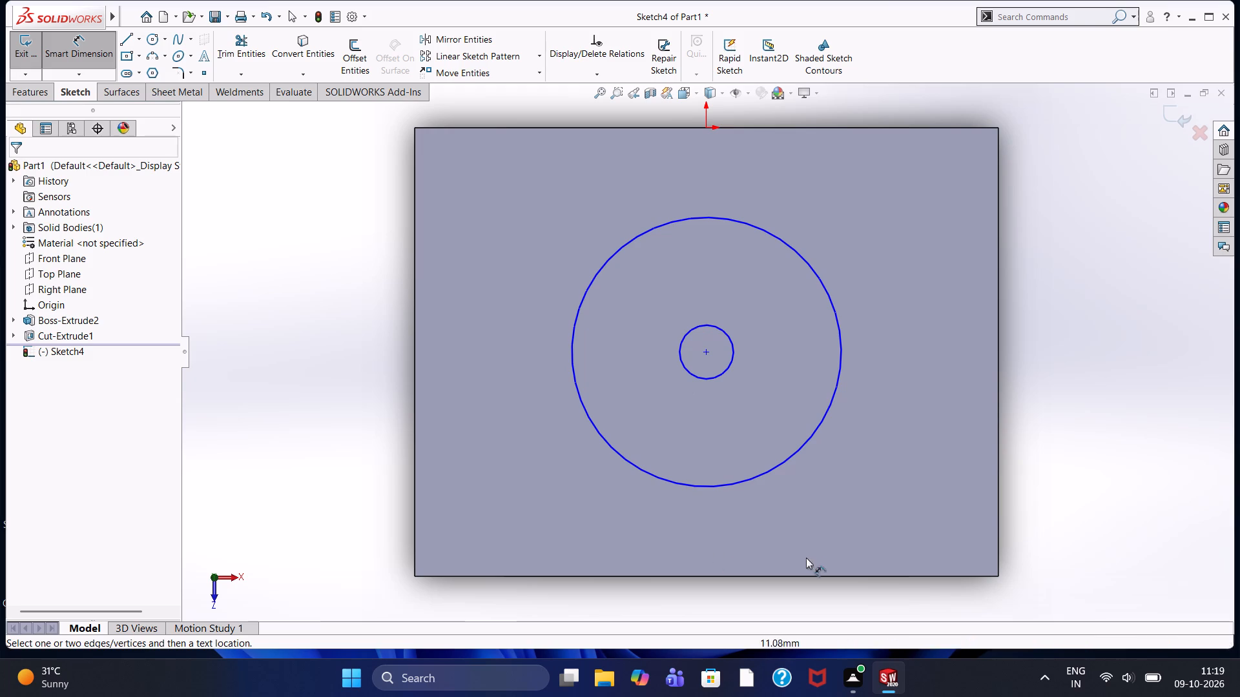
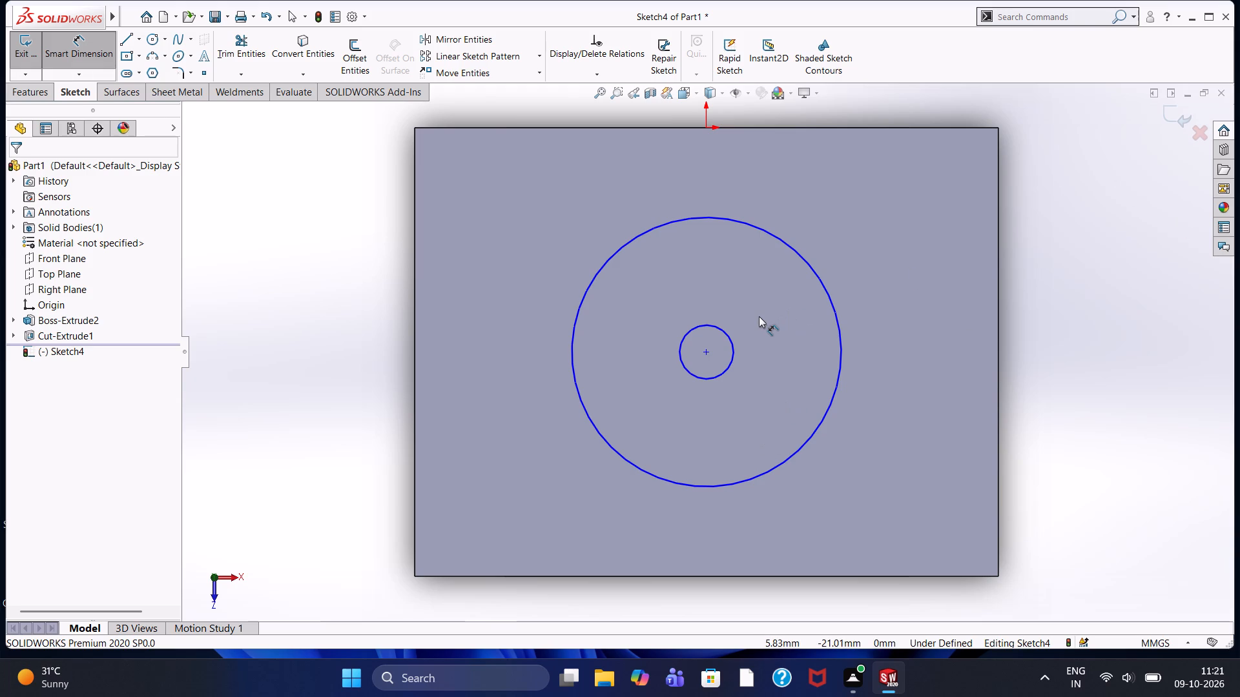
Dimension the inner circle on the block's top face with a diameter of 15 mm.
{"action": "left_click", "coordinate": [1239, 0]}
{"action": "middle_click", "coordinate": [731, 359]}
{"action": "left_click", "coordinate": [731, 359]}
{"action": "middle_click", "coordinate": [734, 358]}
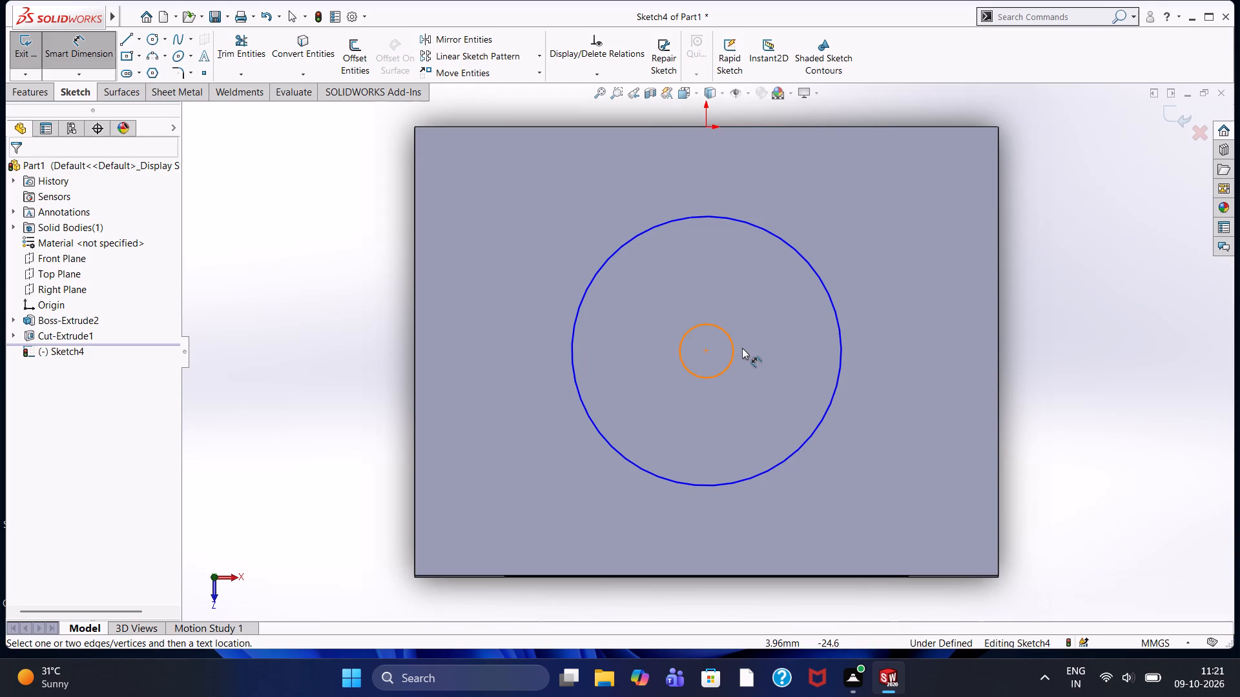
{"action": "middle_click", "coordinate": [732, 351]}
{"action": "middle_click", "coordinate": [732, 351]}
{"action": "left_click", "coordinate": [734, 351]}
{"action": "middle_click_drag", "start_coordinate": [734, 351], "coordinate": [768, 331]}
{"action": "left_click_drag", "start_coordinate": [768, 331], "coordinate": [796, 305]}
{"action": "middle_click", "coordinate": [827, 284]}
{"action": "left_click", "coordinate": [831, 281]}
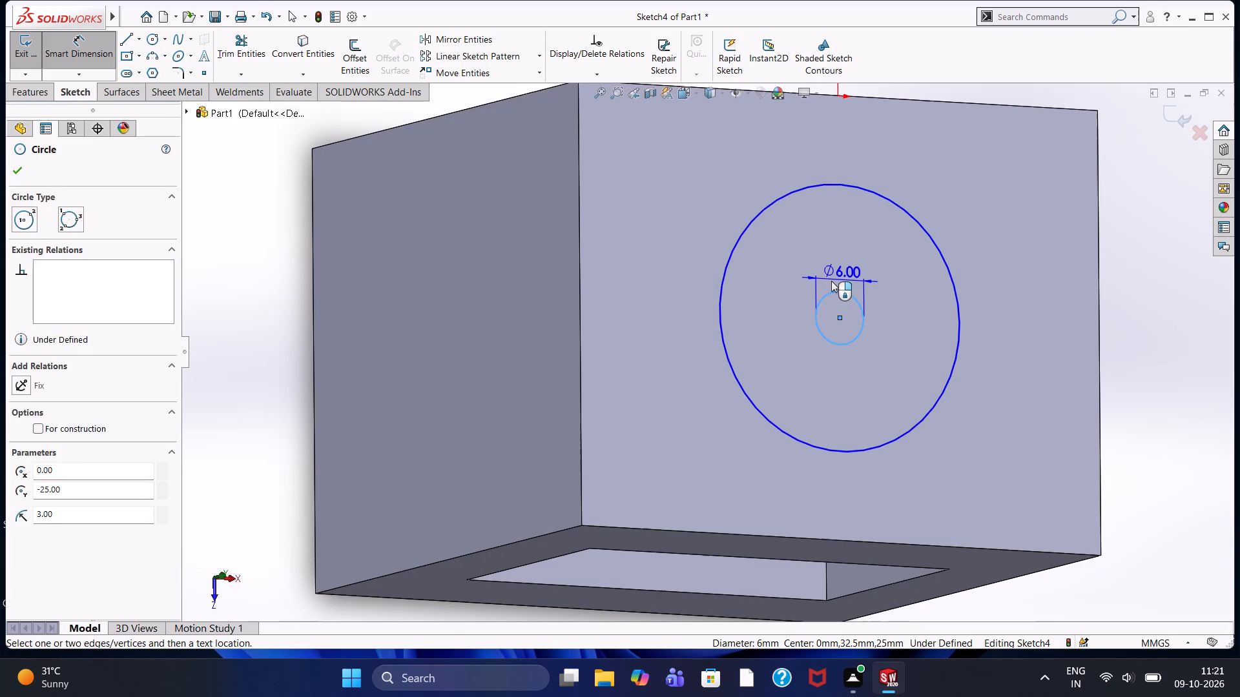
{"action": "middle_click", "coordinate": [832, 257]}
{"action": "middle_click", "coordinate": [832, 257]}
{"action": "left_click", "coordinate": [832, 257]}
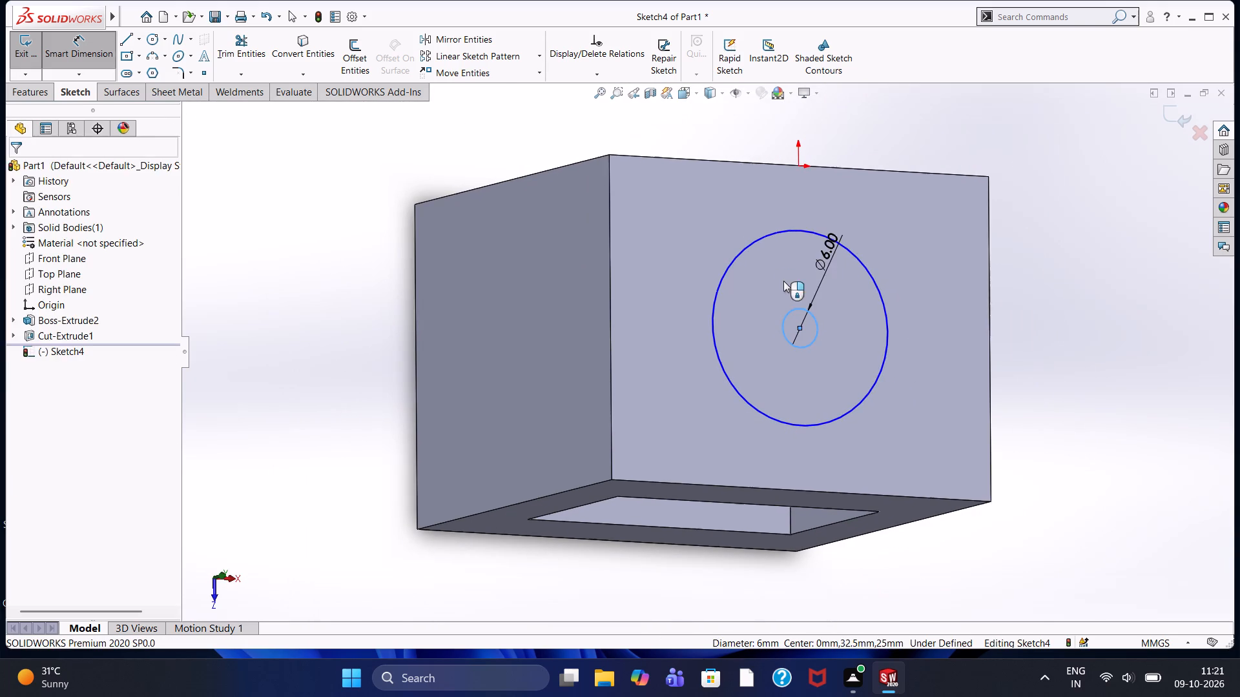
{"action": "key", "text": "1"}
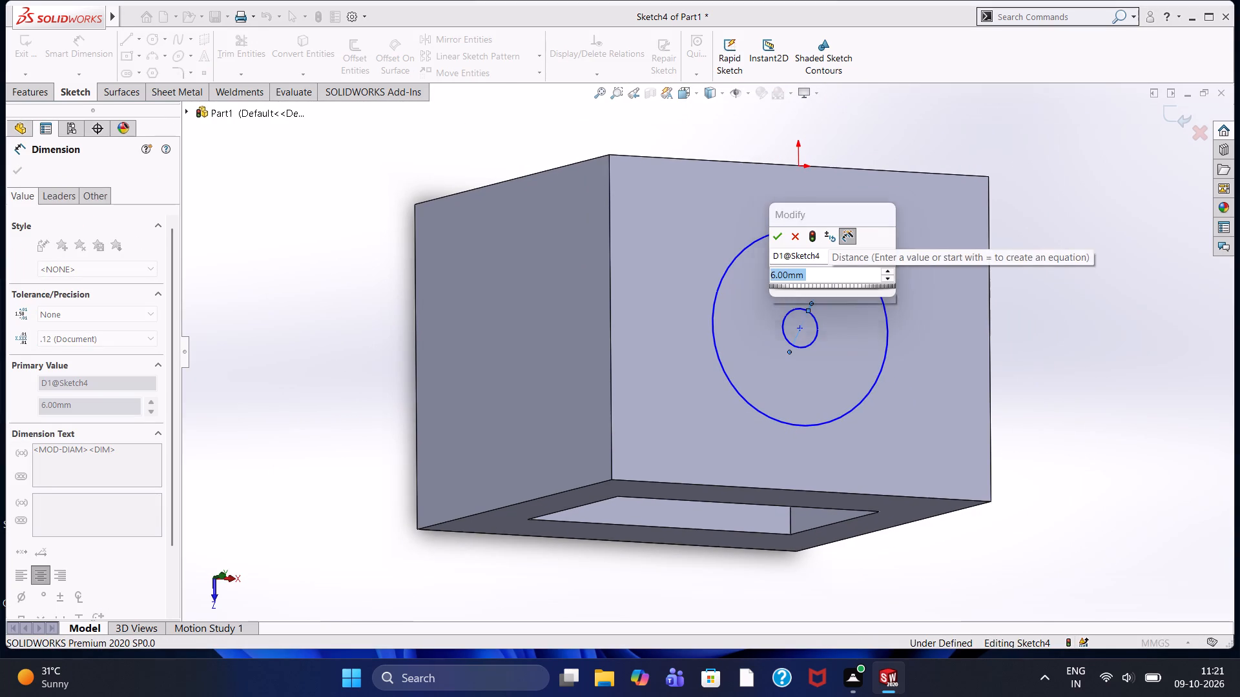
{"action": "key", "text": "5"}
{"action": "key", "text": "Return"}
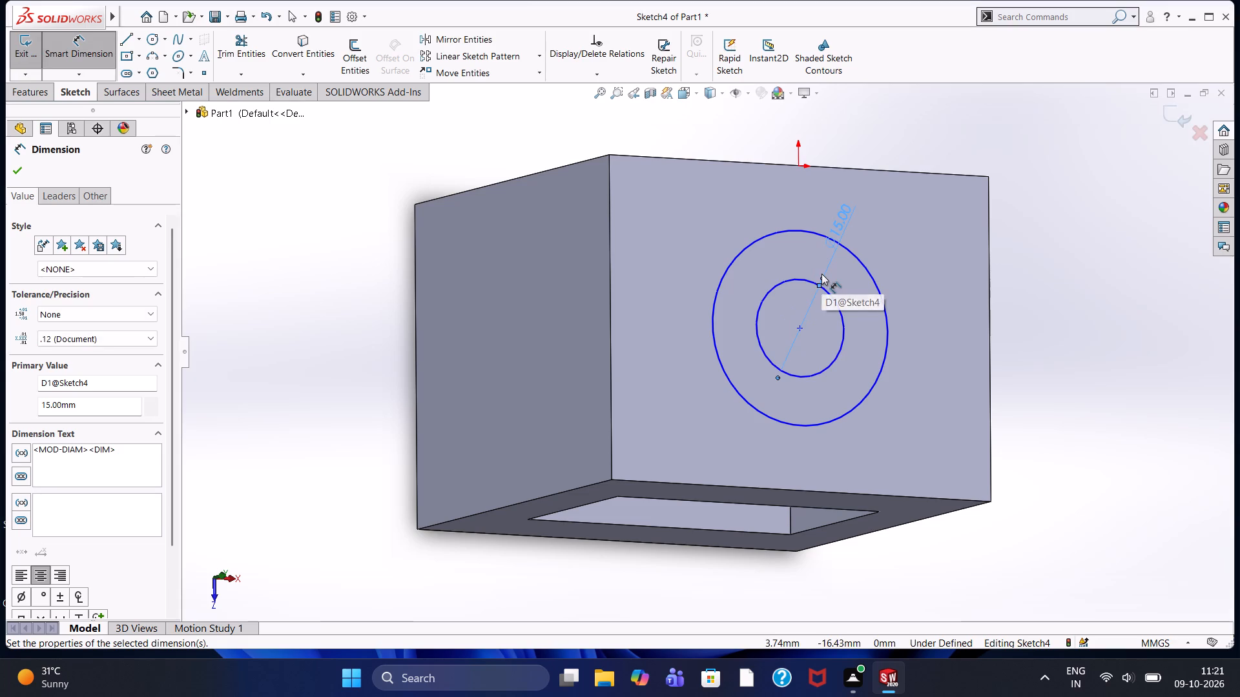
{"action": "key", "text": "ctrl+8"}
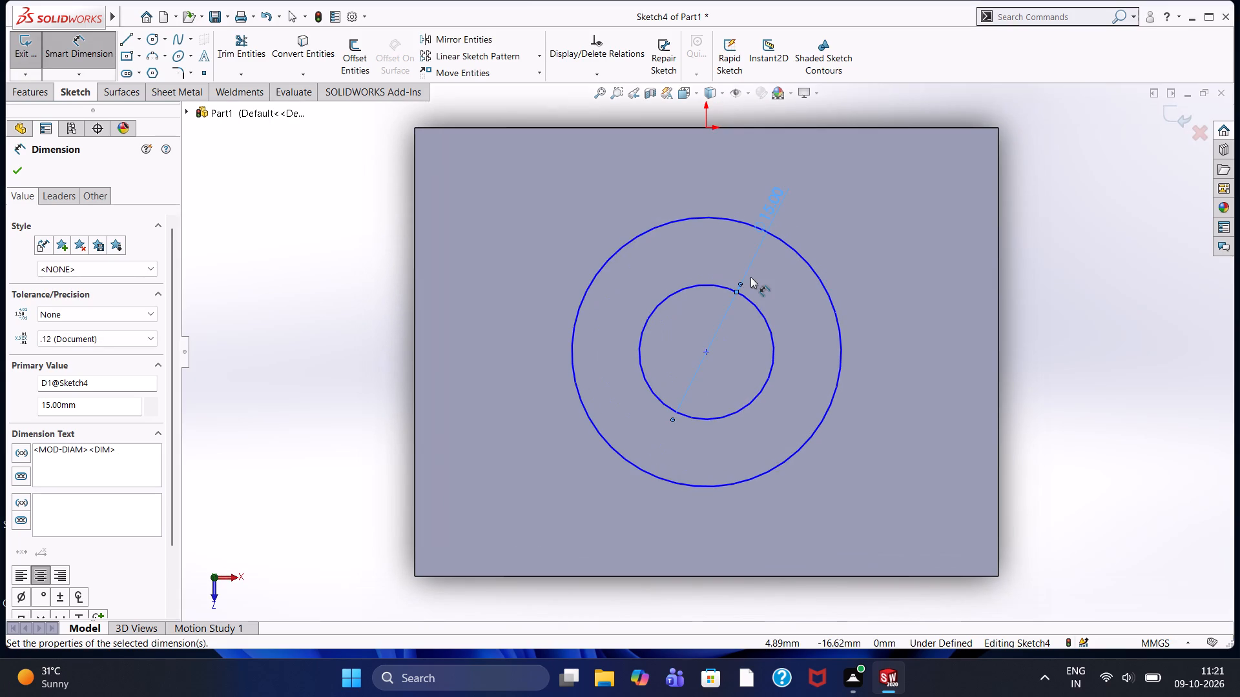
{"action": "key", "text": "Escape"}
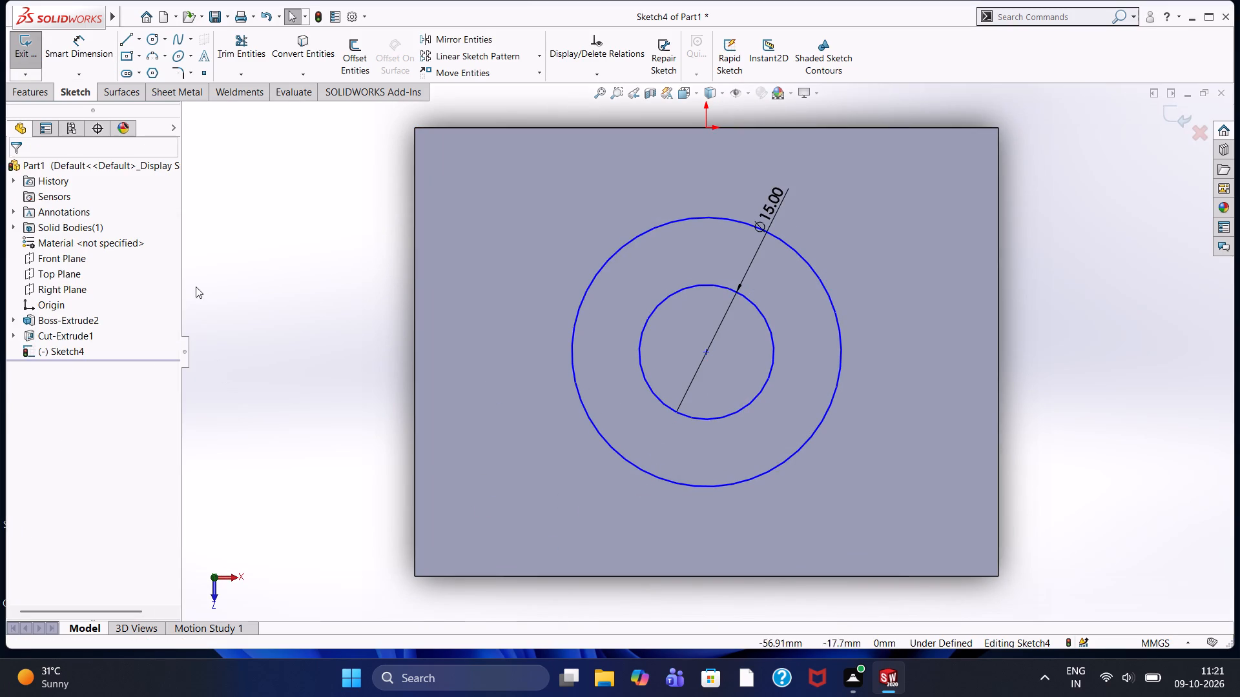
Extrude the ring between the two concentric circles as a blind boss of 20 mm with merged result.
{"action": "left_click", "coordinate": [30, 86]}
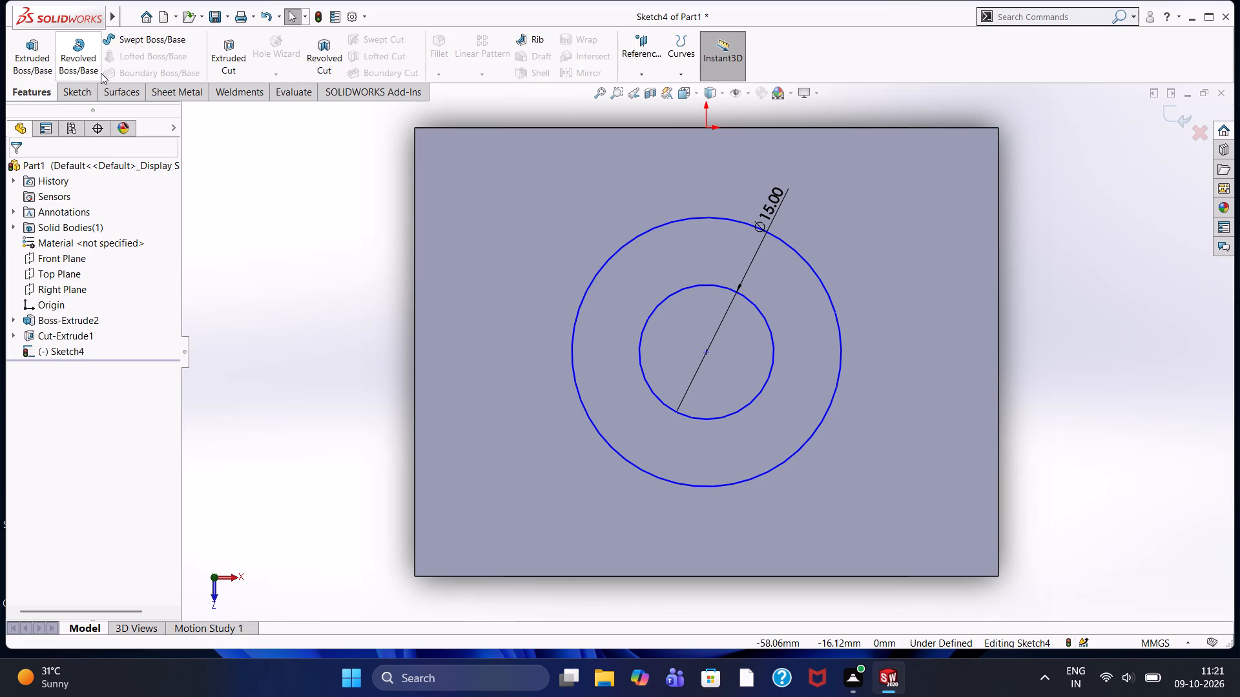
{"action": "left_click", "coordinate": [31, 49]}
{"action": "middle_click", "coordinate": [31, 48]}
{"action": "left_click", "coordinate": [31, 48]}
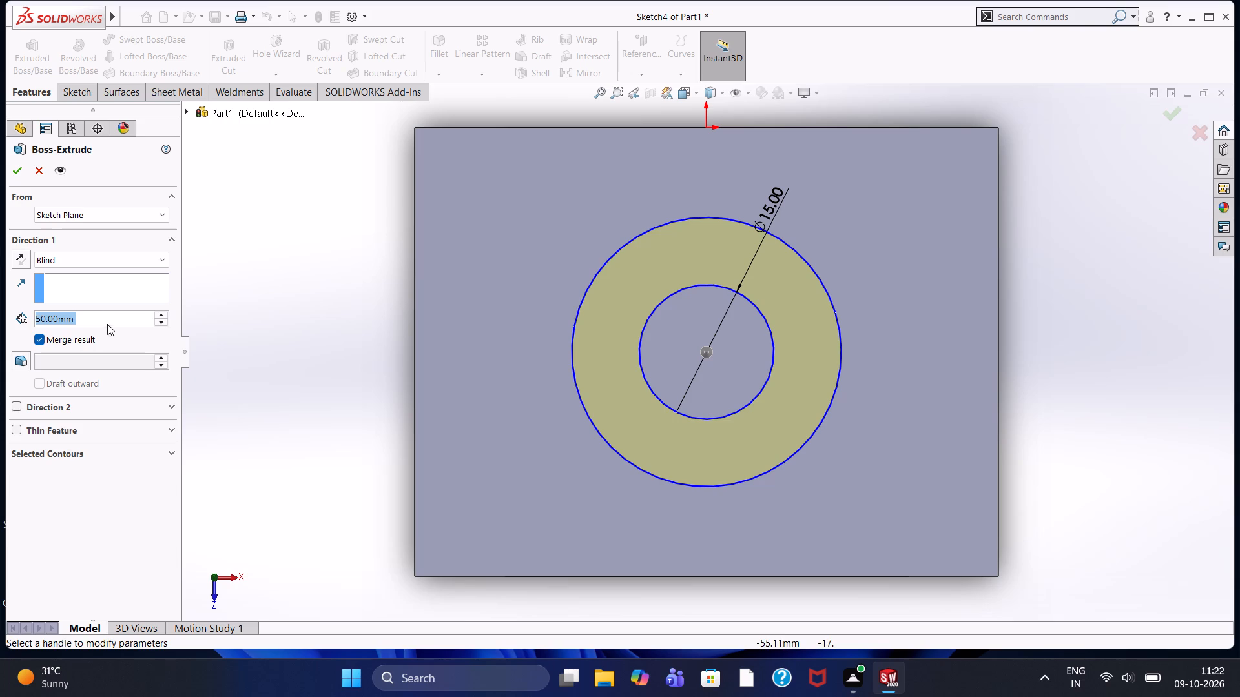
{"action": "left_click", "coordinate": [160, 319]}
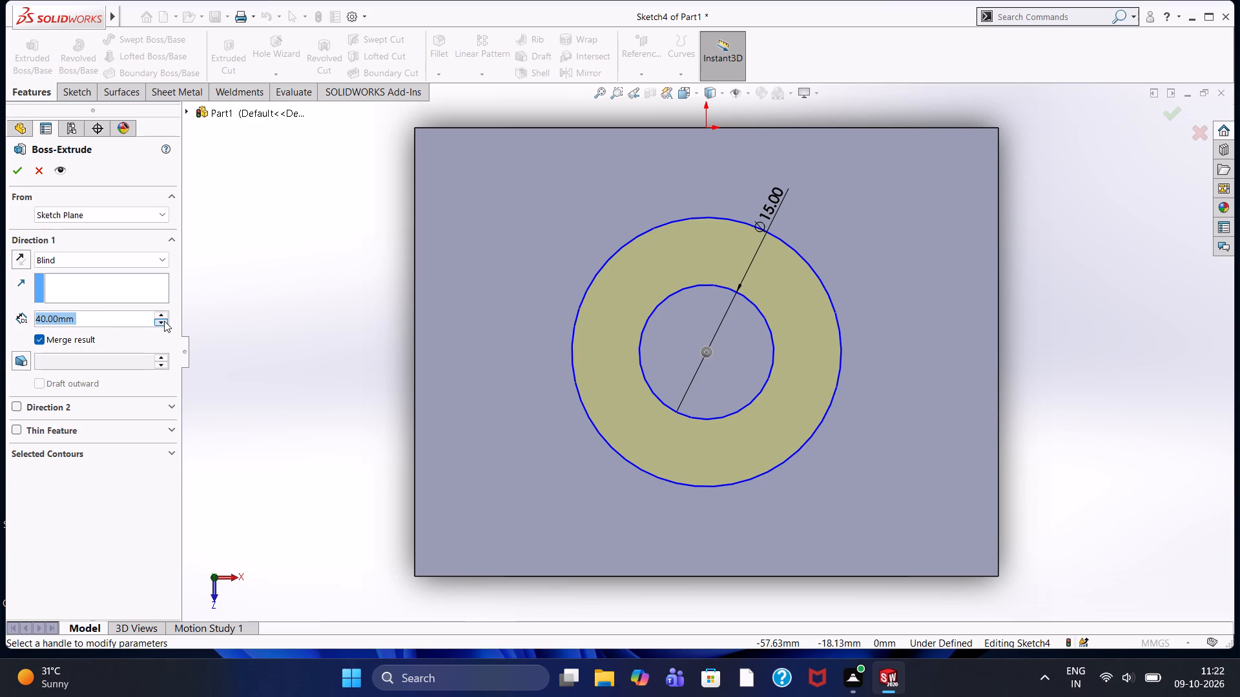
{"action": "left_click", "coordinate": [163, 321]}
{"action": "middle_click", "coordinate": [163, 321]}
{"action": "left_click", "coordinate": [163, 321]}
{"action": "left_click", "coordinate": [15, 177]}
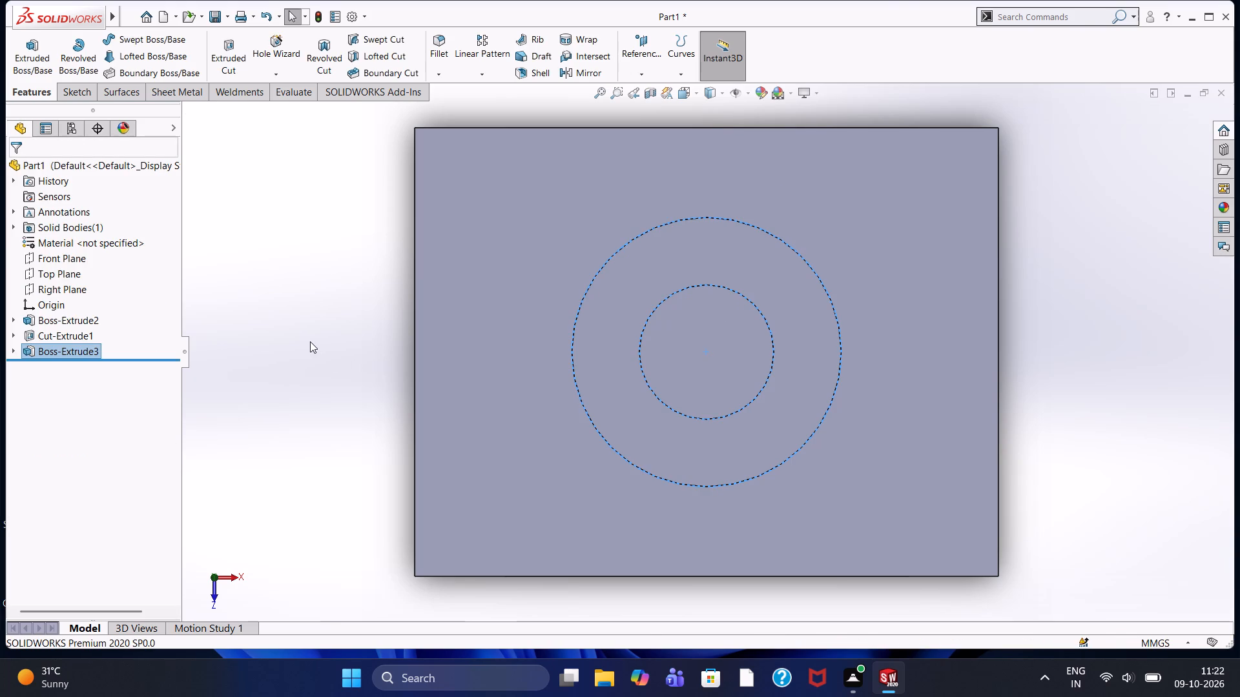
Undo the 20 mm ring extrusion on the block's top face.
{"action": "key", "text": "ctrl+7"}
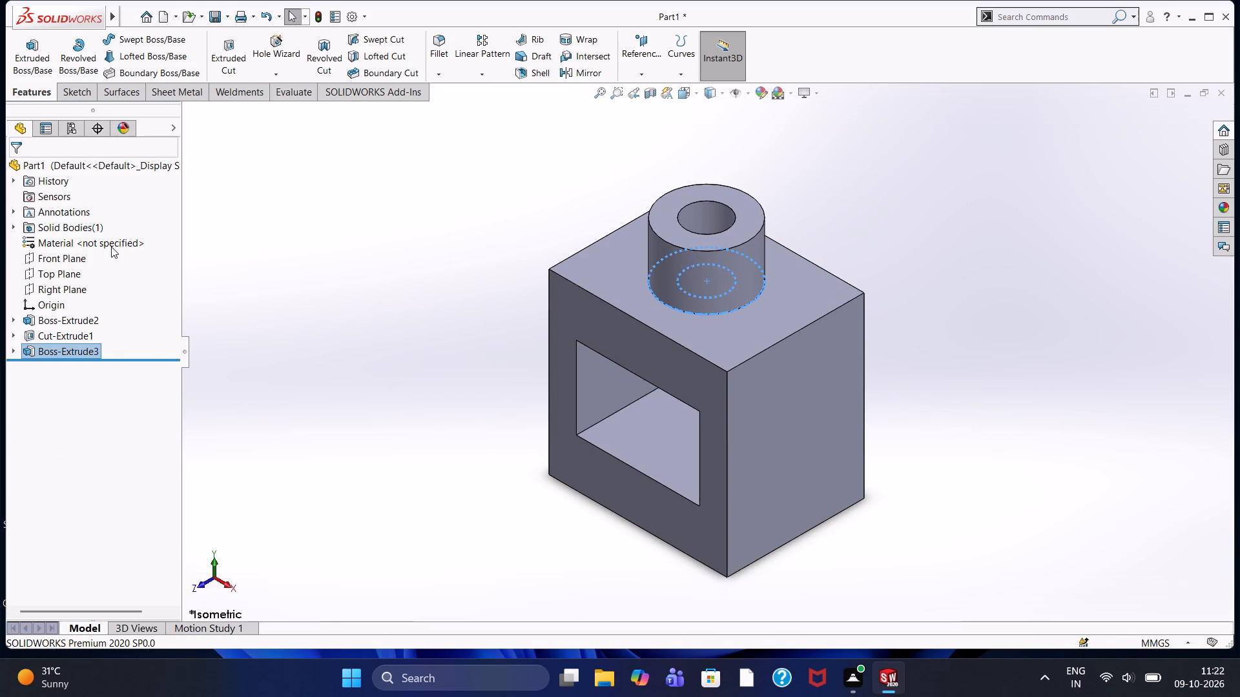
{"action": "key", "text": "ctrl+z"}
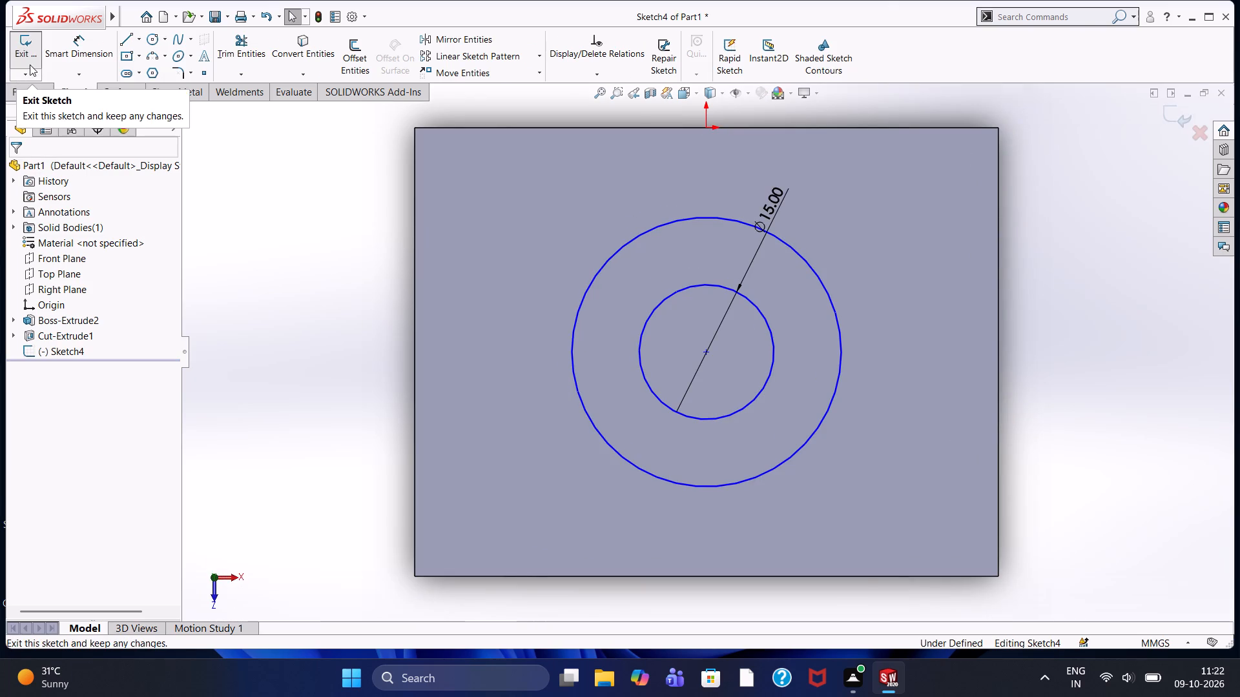
Extrude the ring between the 30 mm and 15 mm circles as a blind boss of 10 mm with merged result.
{"action": "left_click", "coordinate": [31, 91]}
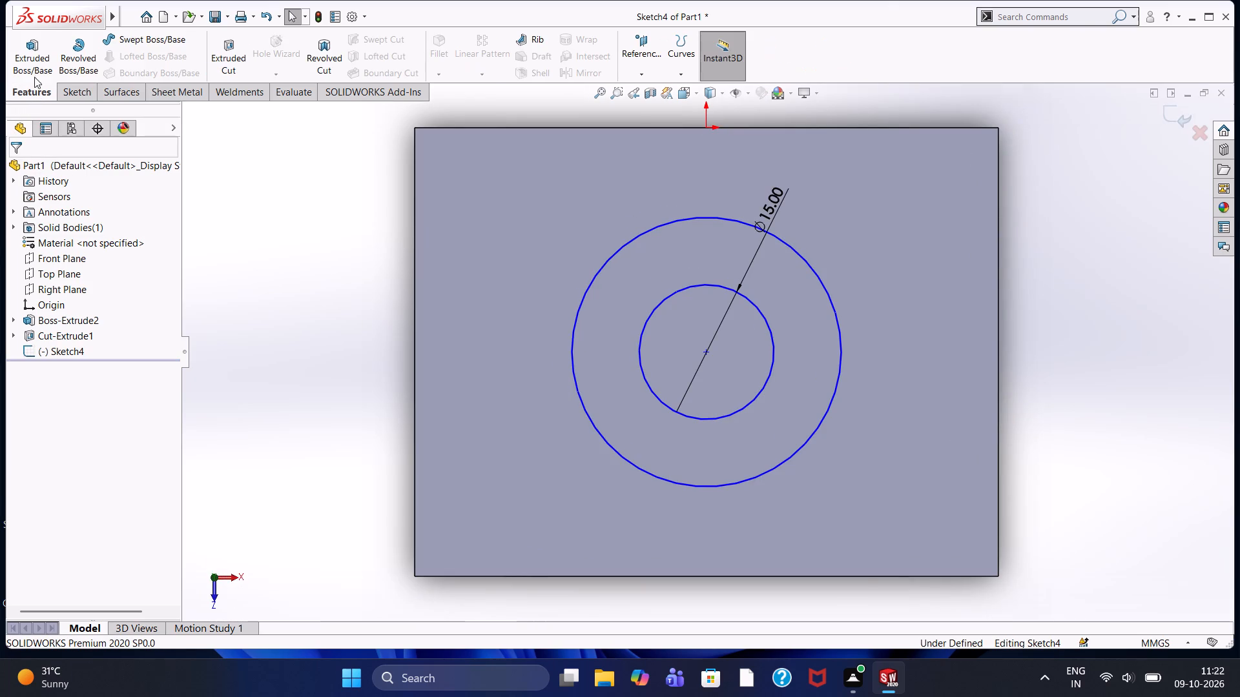
{"action": "left_click", "coordinate": [36, 53]}
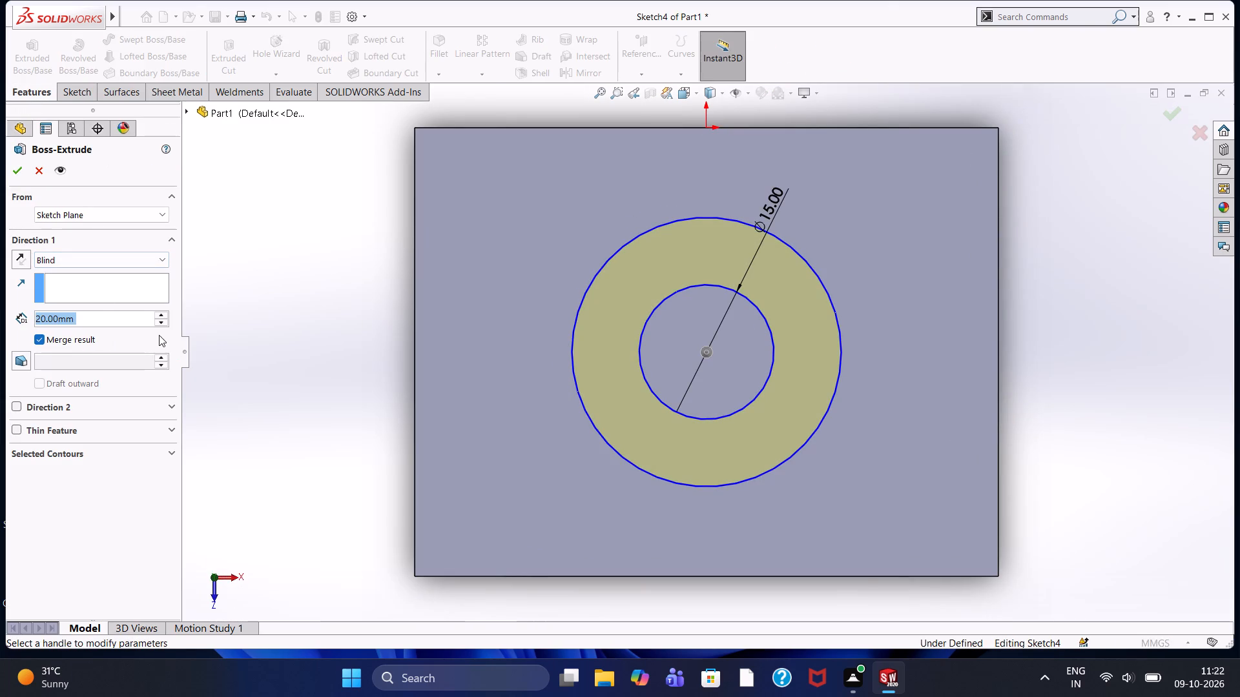
{"action": "left_click", "coordinate": [164, 319]}
{"action": "middle_click", "coordinate": [164, 319]}
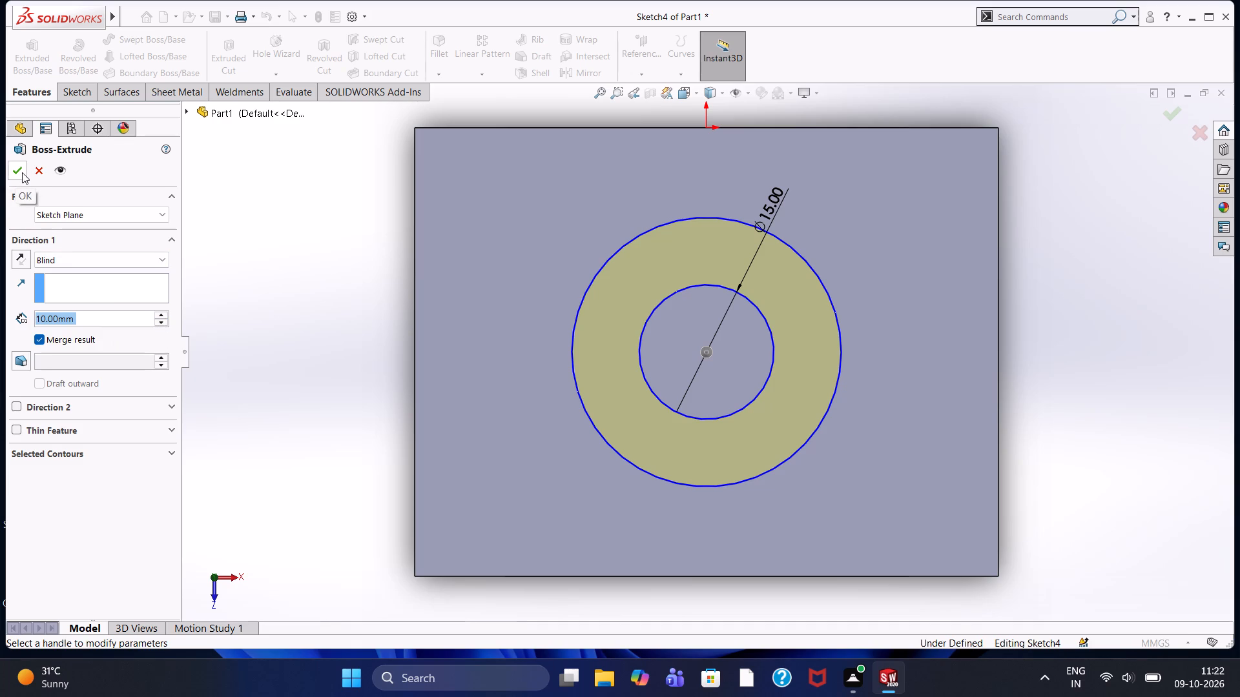
{"action": "left_click", "coordinate": [12, 171]}
{"action": "middle_click", "coordinate": [14, 170]}
{"action": "left_click", "coordinate": [17, 169]}
{"action": "middle_click", "coordinate": [18, 168]}
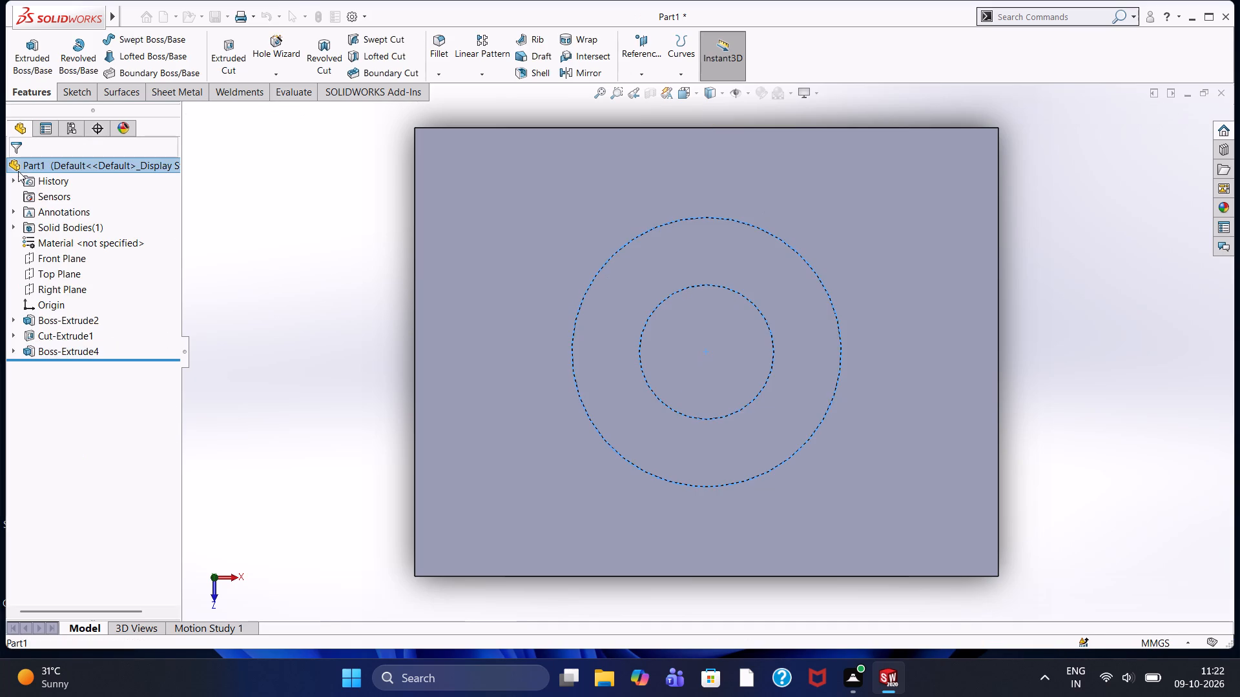
{"action": "key", "text": "ctrl+7"}
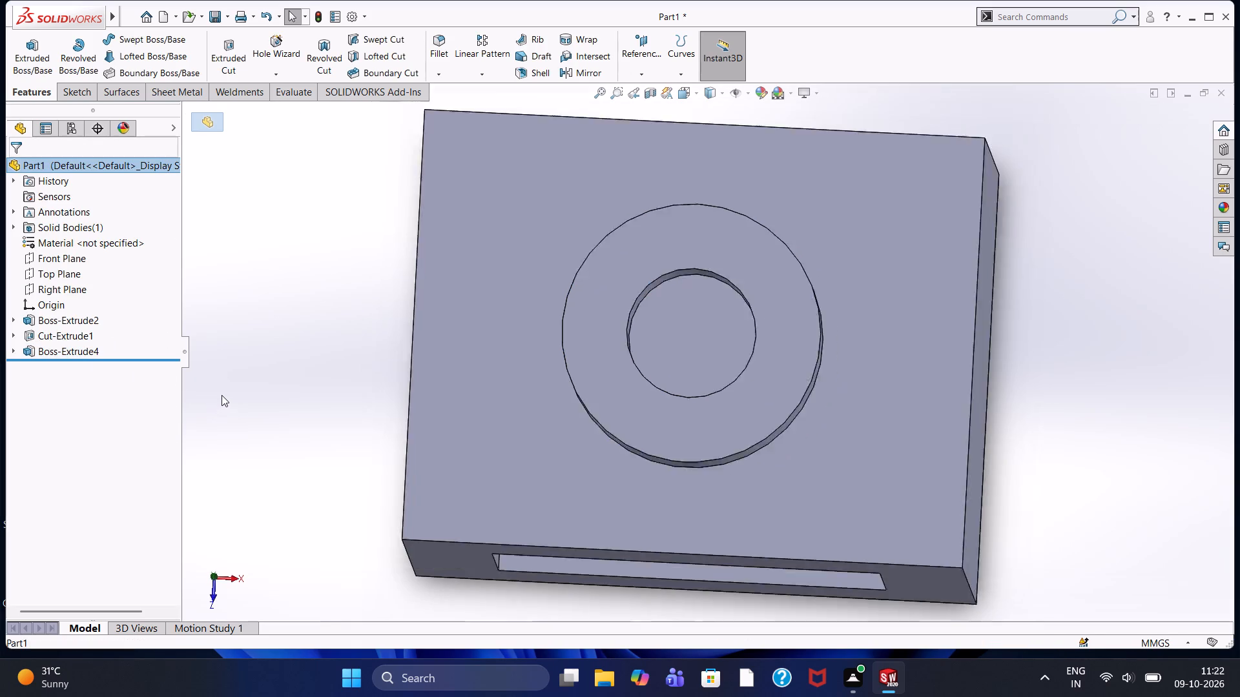
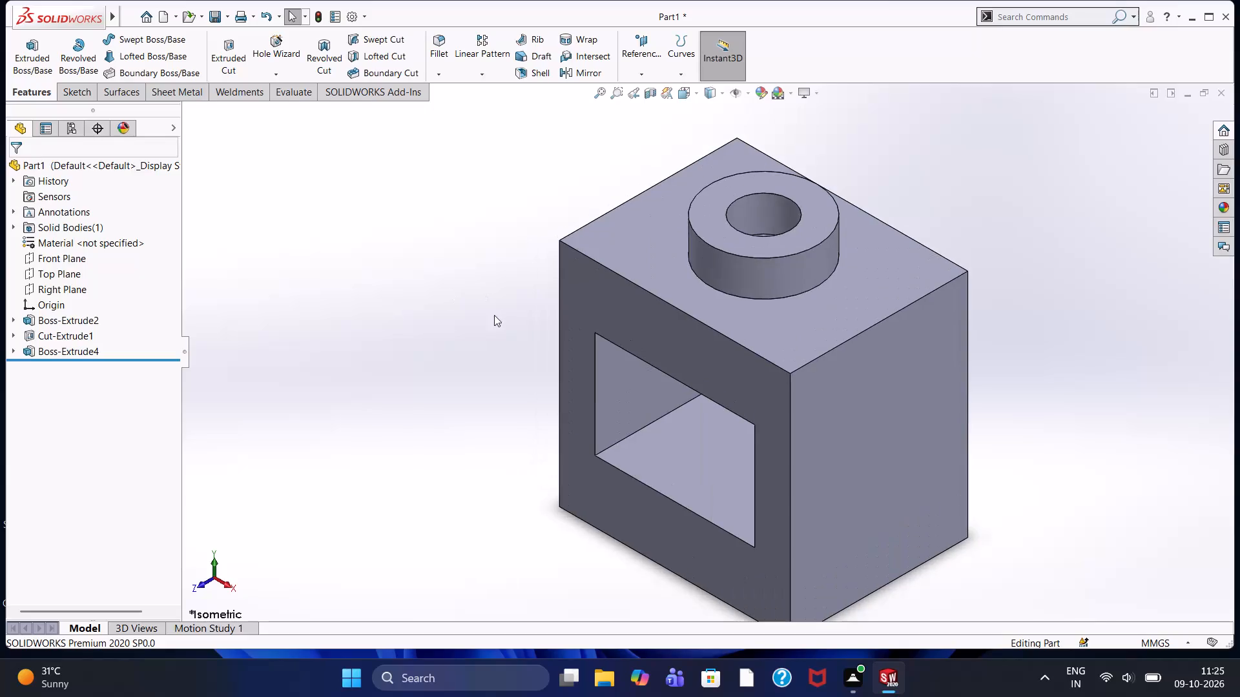
Start a sketch on the block's solid +X side face and draw a 10 mm diameter circle at the face's centre.
{"action": "scroll", "coordinate": [538, 347], "scroll_direction": "up", "scroll_amount": 2}
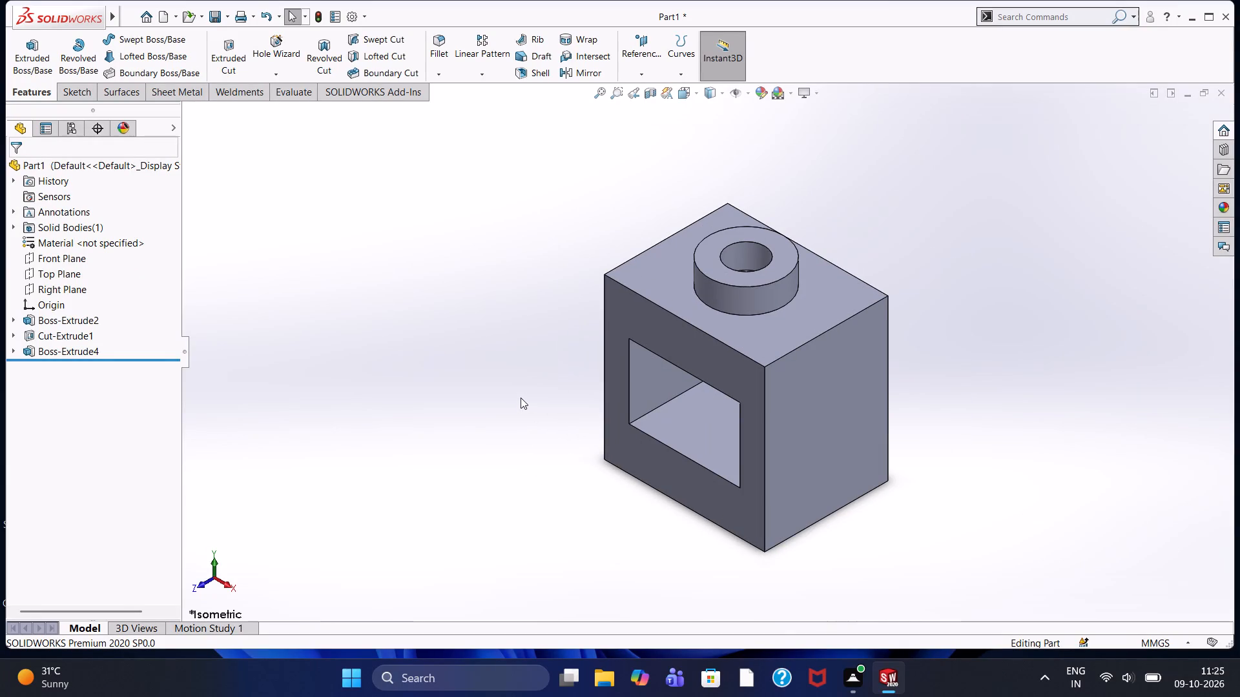
{"action": "scroll", "coordinate": [573, 414], "scroll_direction": "down", "scroll_amount": 1}
{"action": "left_click", "coordinate": [887, 439]}
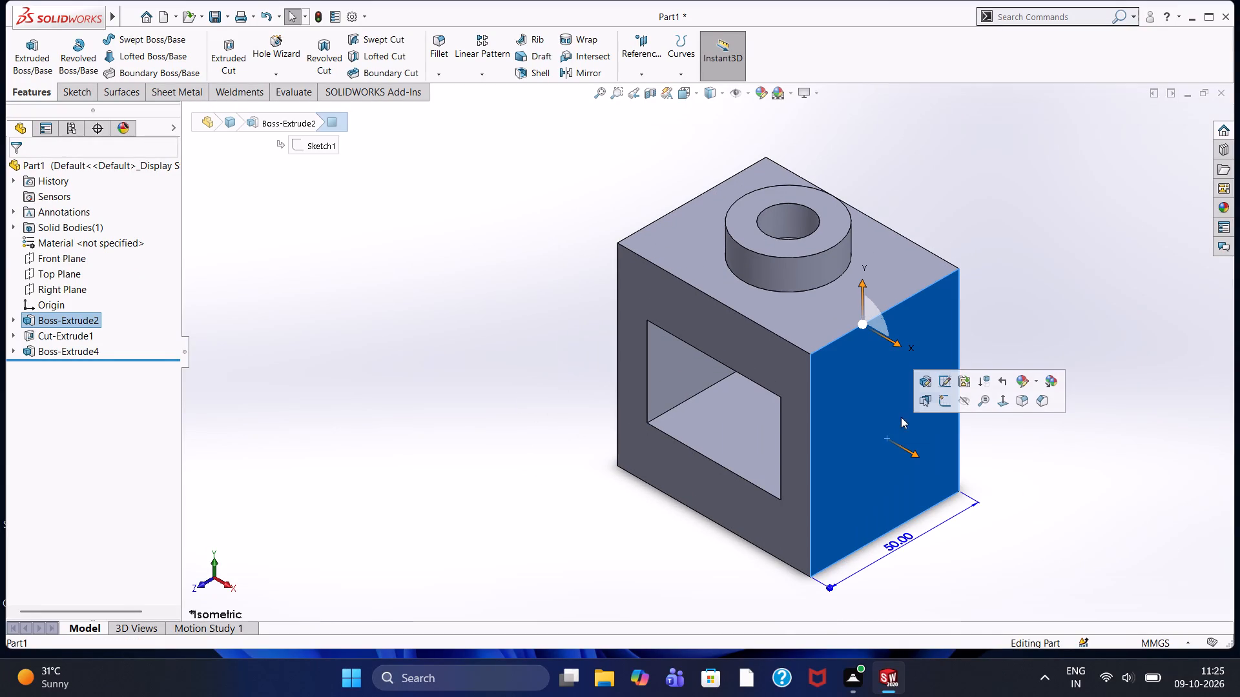
{"action": "left_click", "coordinate": [943, 401]}
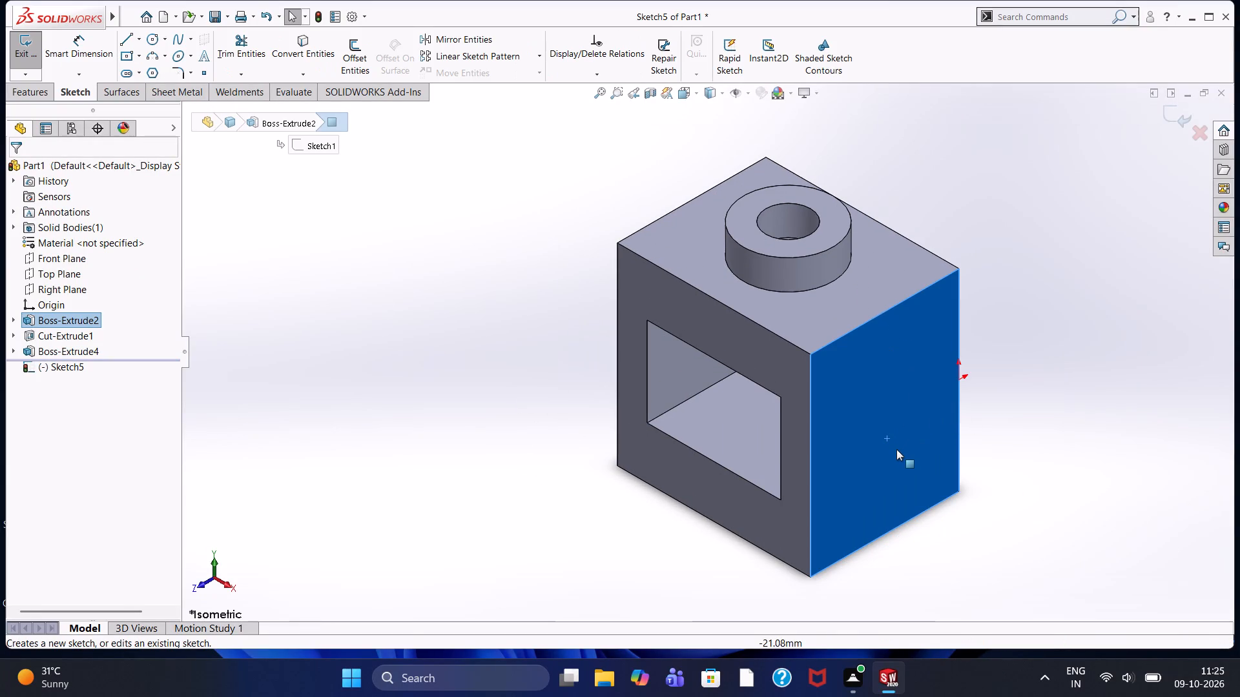
{"action": "key", "text": "ctrl+8"}
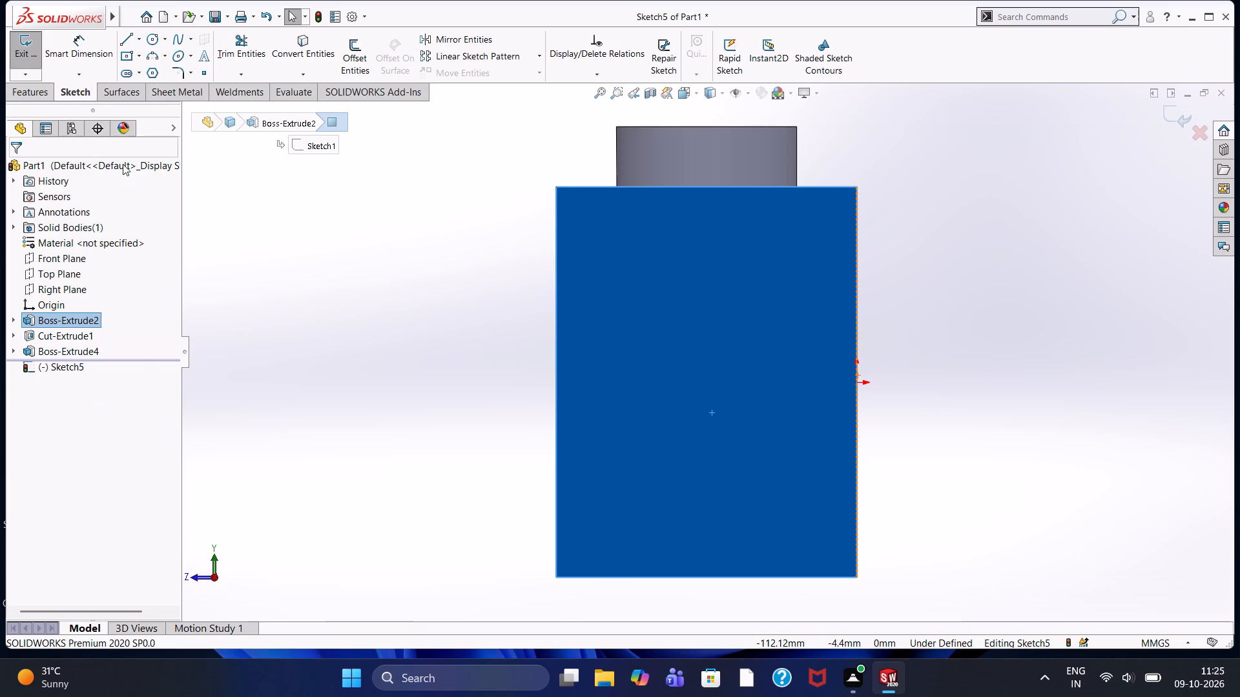
{"action": "left_click", "coordinate": [155, 39]}
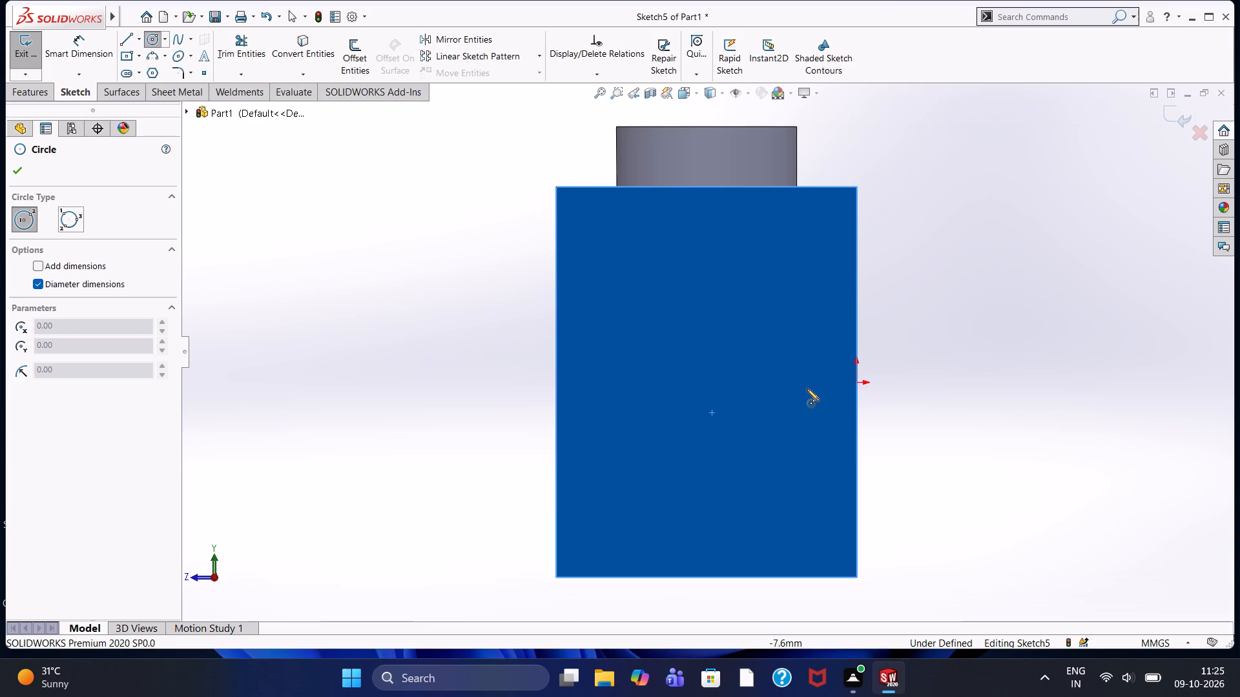
{"action": "left_click", "coordinate": [707, 381]}
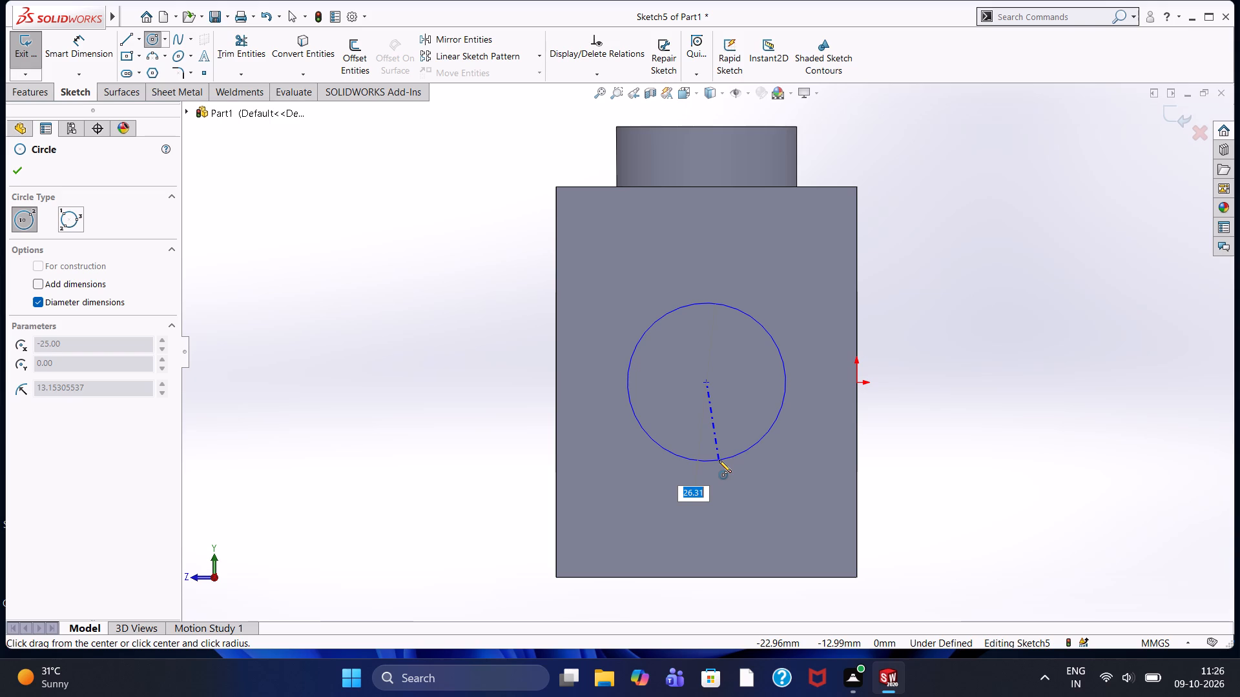
{"action": "type", "text": "10"}
{"action": "key", "text": "Return"}
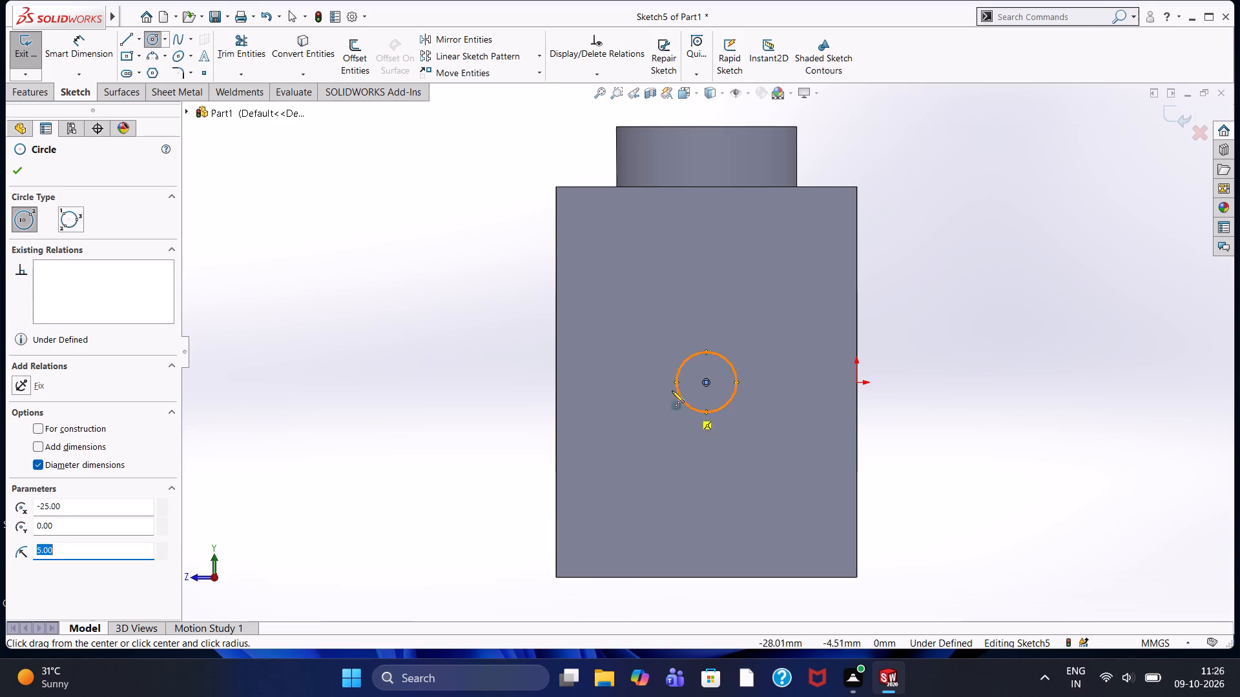
{"action": "left_click", "coordinate": [20, 170]}
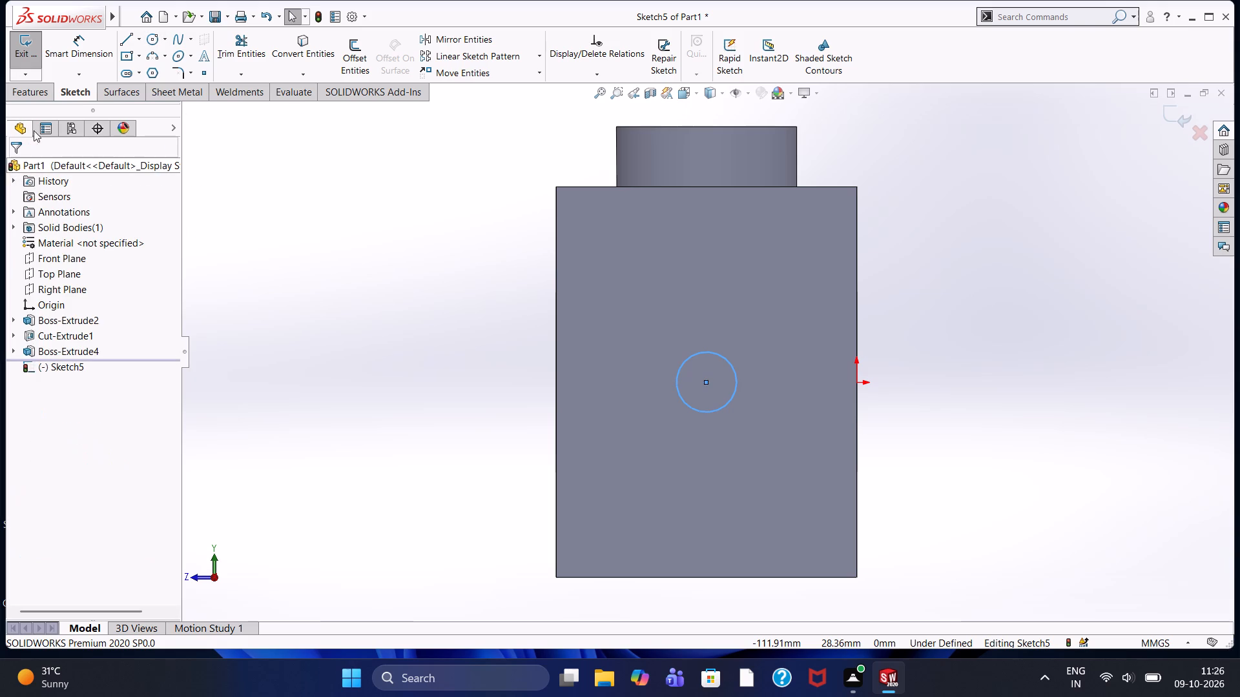
Dimension the circle on the +X side face with a diameter of 15 mm.
{"action": "left_click", "coordinate": [88, 58]}
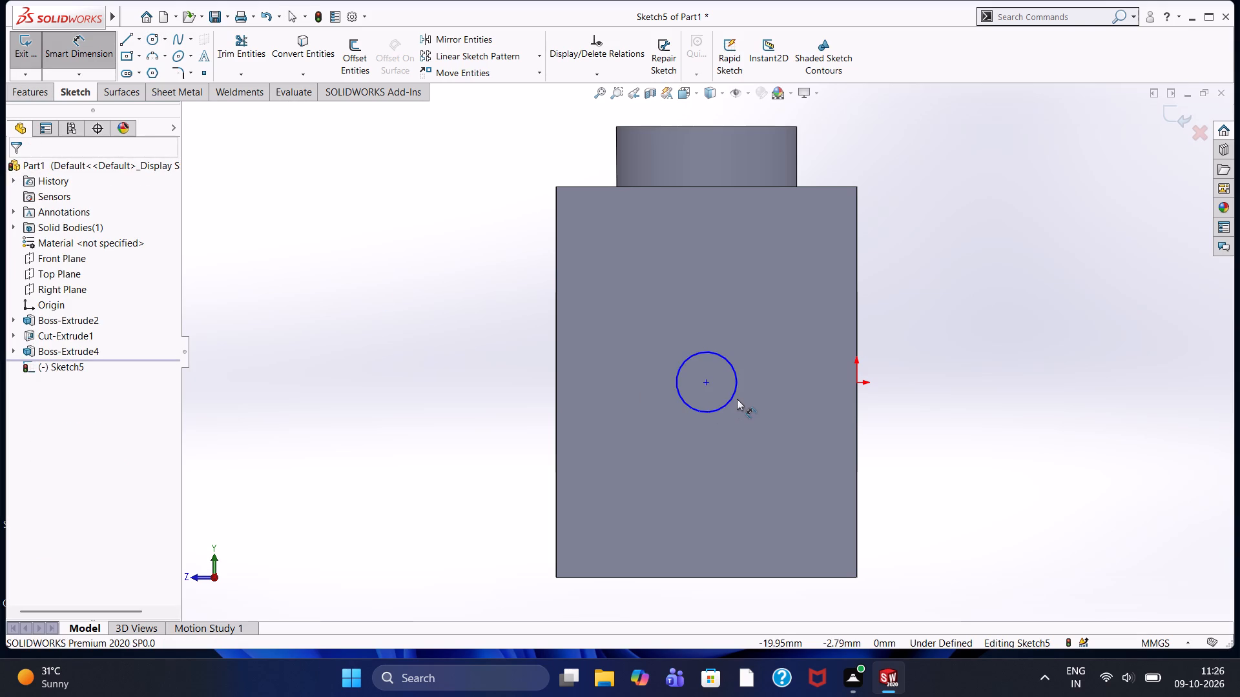
{"action": "left_click", "coordinate": [736, 396]}
{"action": "left_click", "coordinate": [895, 307]}
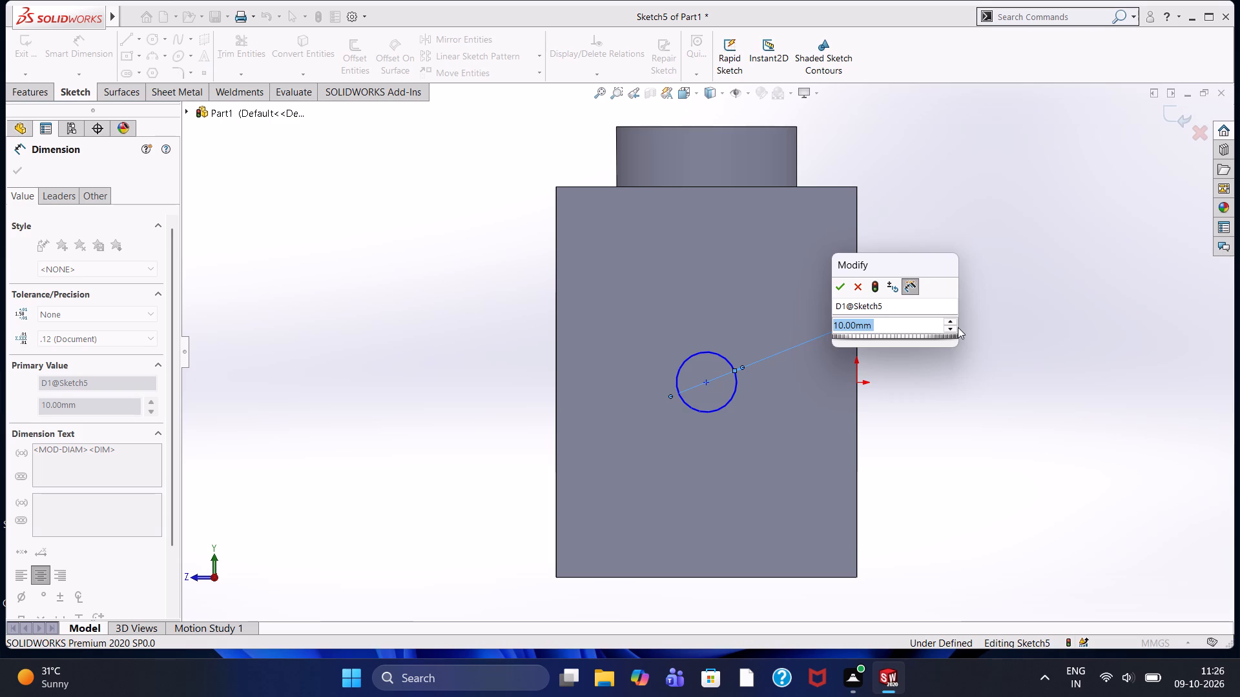
{"action": "type", "text": "15"}
{"action": "key", "text": "Return"}
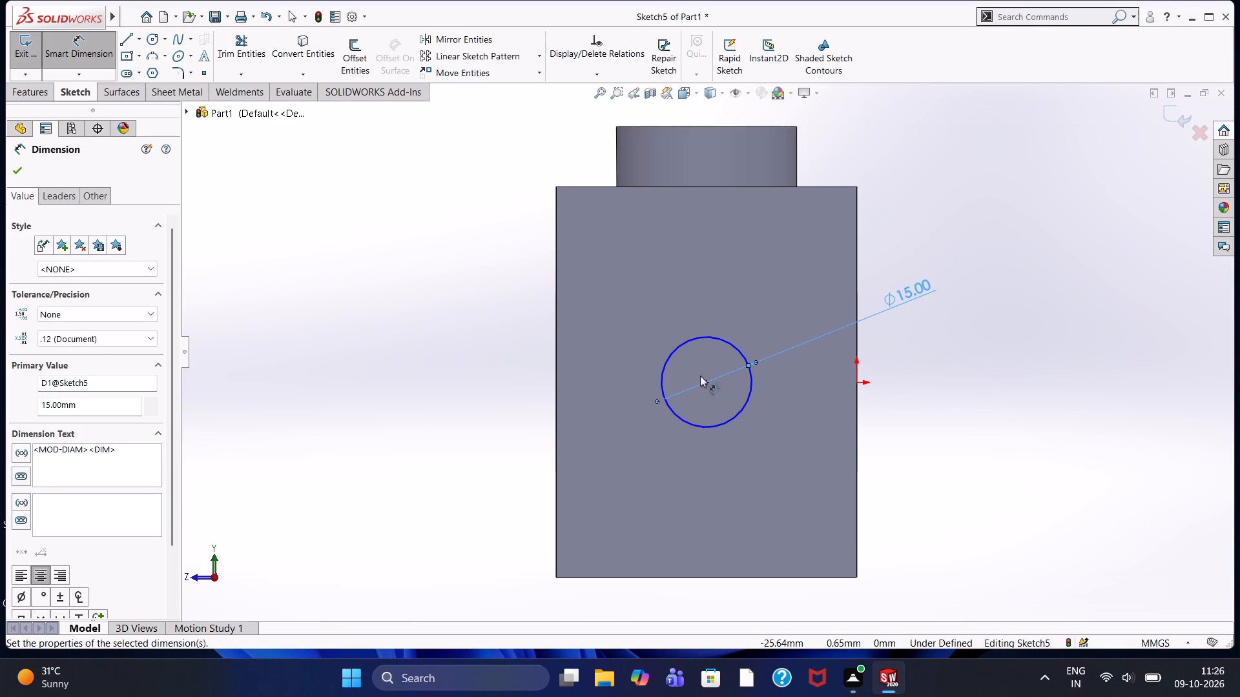
Draw a concentric 30 mm diameter circle around the 15 mm circle on the +X side face.
{"action": "left_click", "coordinate": [151, 39]}
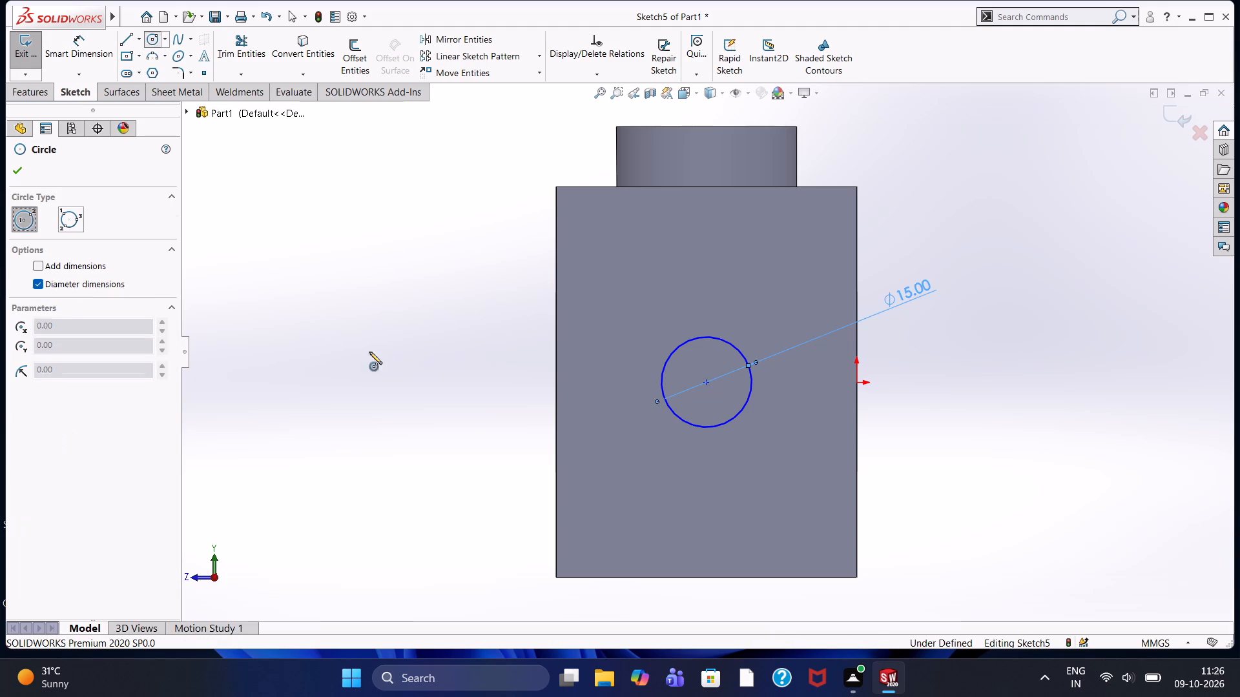
{"action": "left_click", "coordinate": [707, 385]}
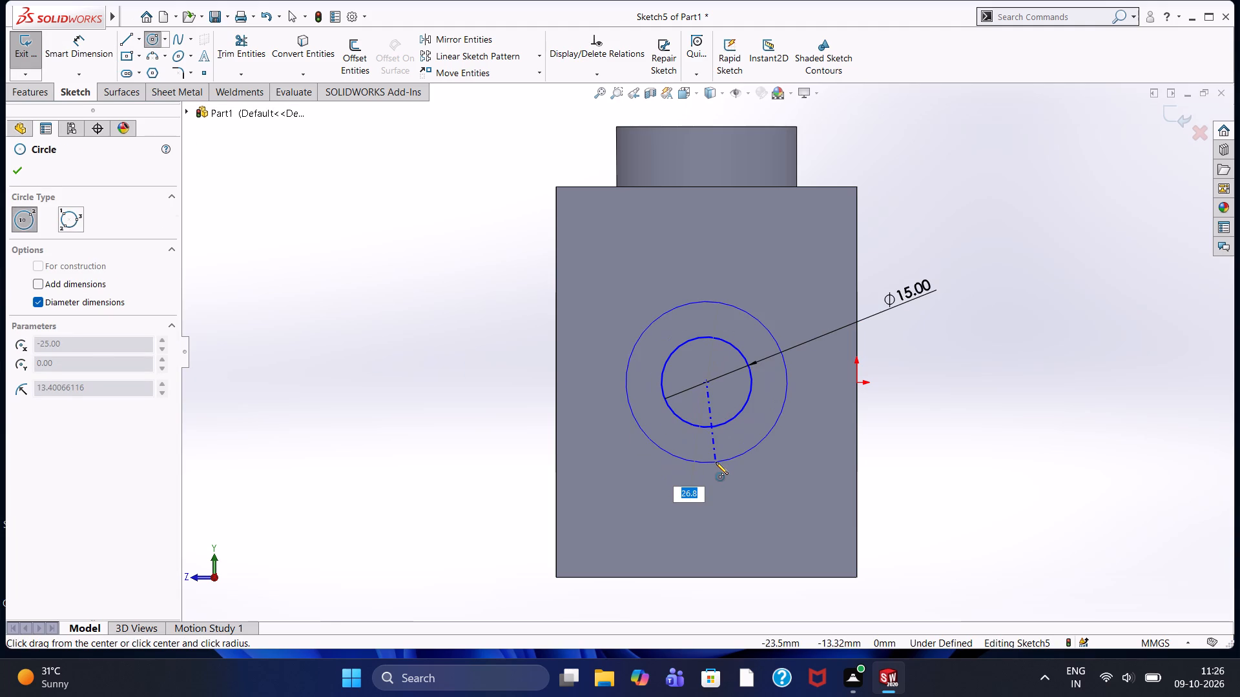
{"action": "type", "text": "30"}
{"action": "key", "text": "Return"}
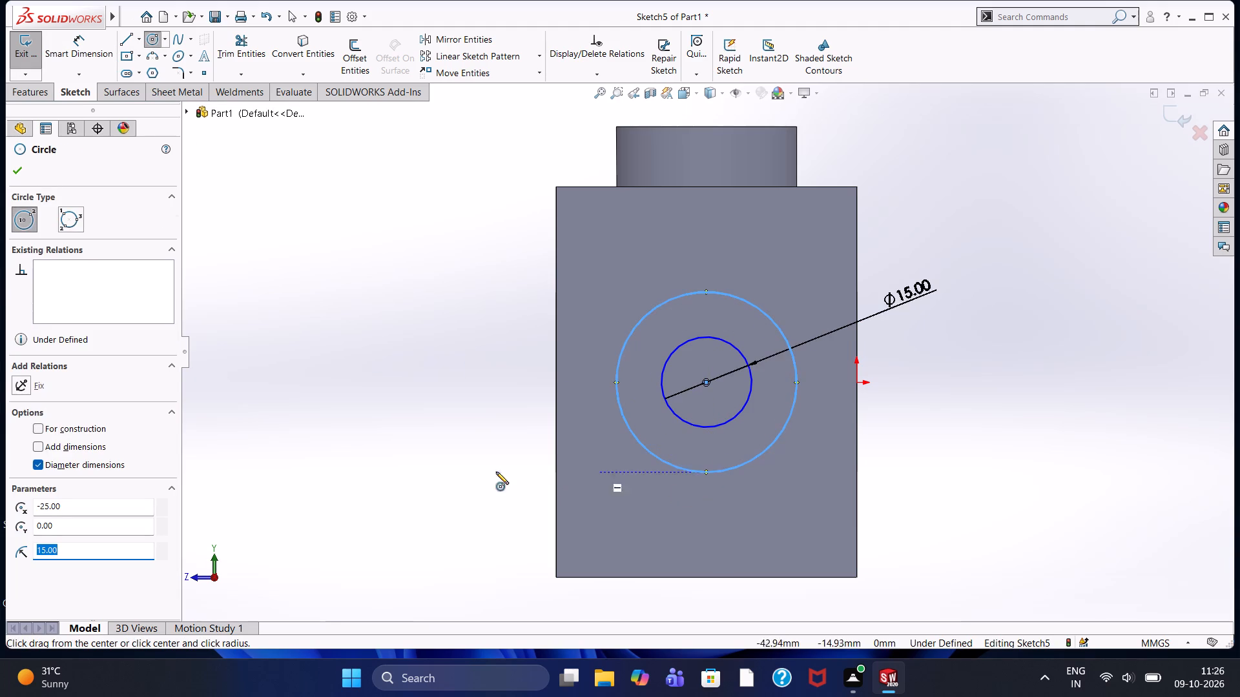
{"action": "left_click", "coordinate": [20, 172]}
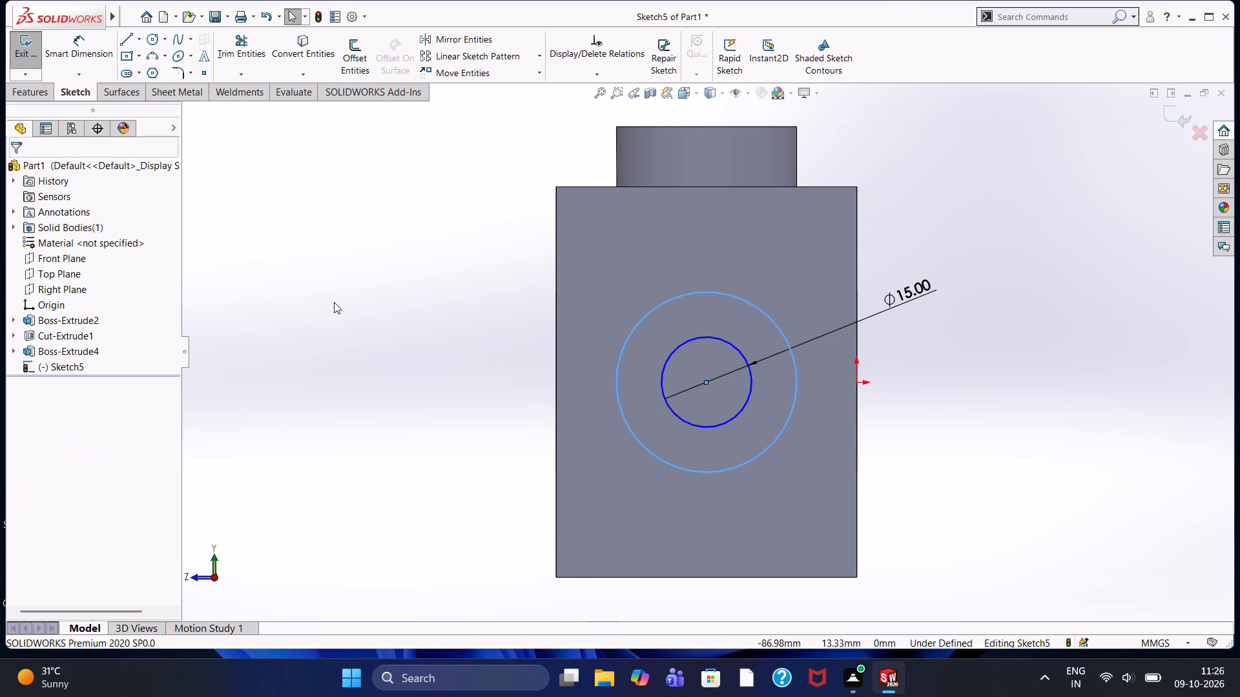
Extrude the ring between the two circles on the +X side face as a blind boss of 22 mm with merged result.
{"action": "middle_click_drag", "start_coordinate": [334, 302], "coordinate": [372, 314]}
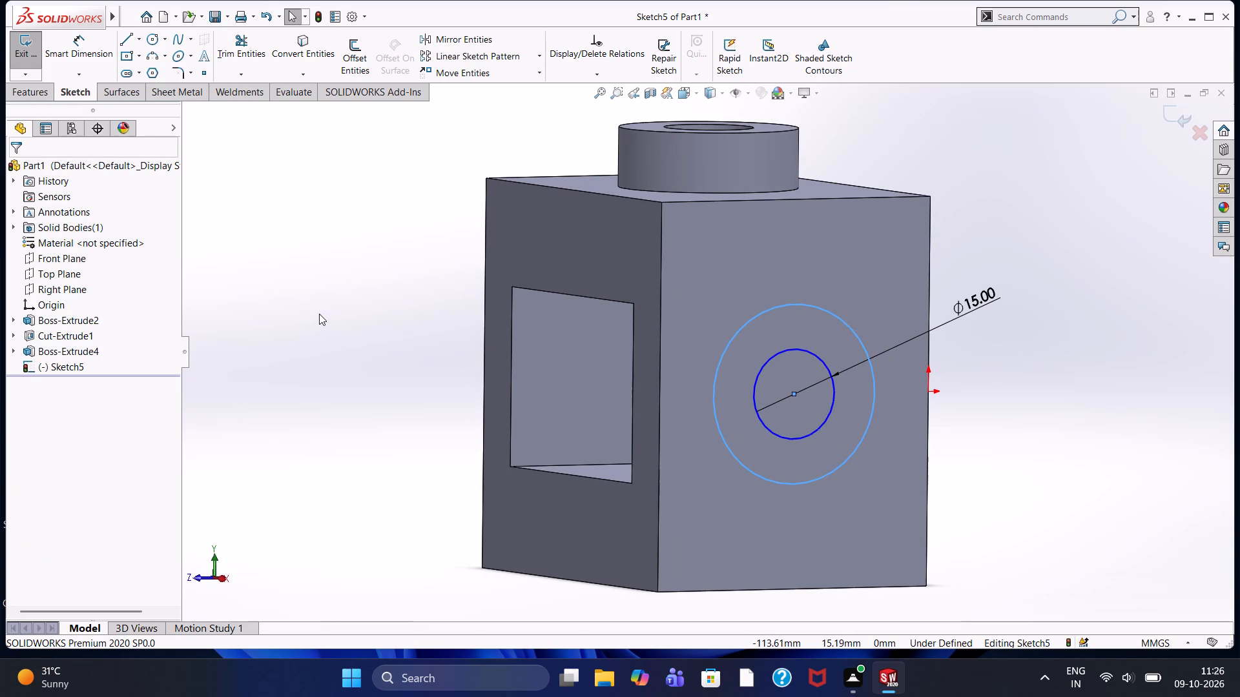
{"action": "left_click", "coordinate": [45, 93]}
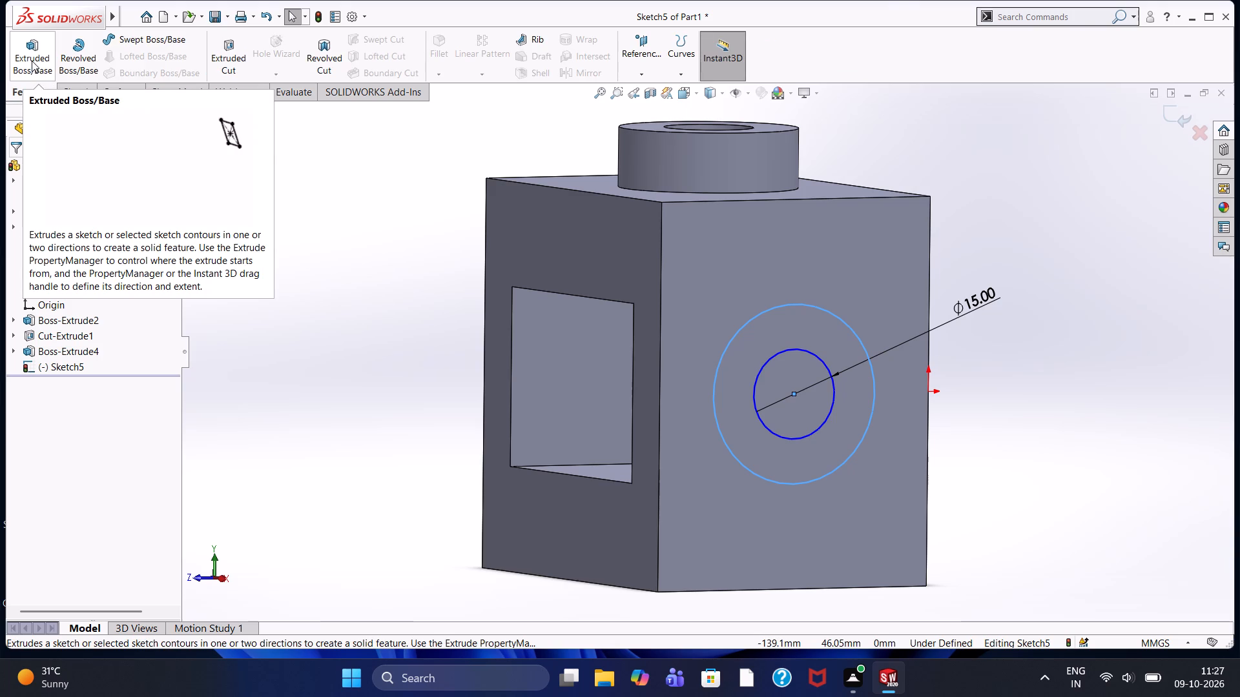
{"action": "left_click", "coordinate": [32, 61]}
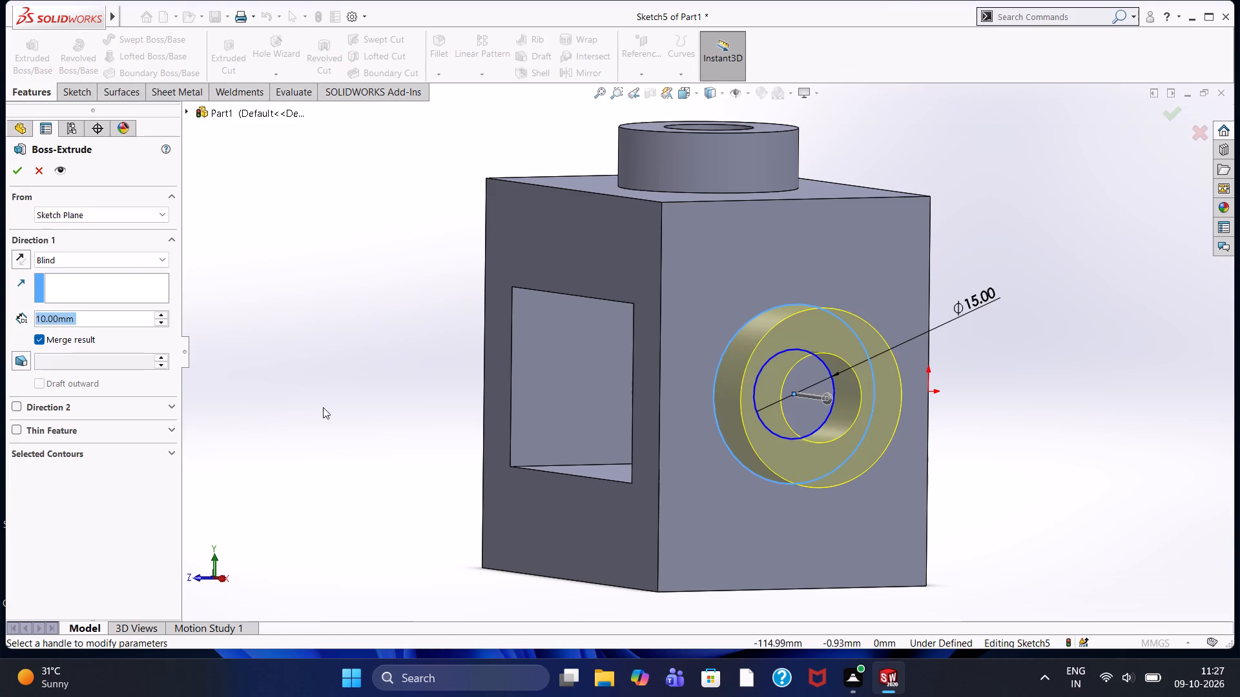
{"action": "middle_click_drag", "start_coordinate": [364, 375], "coordinate": [440, 410]}
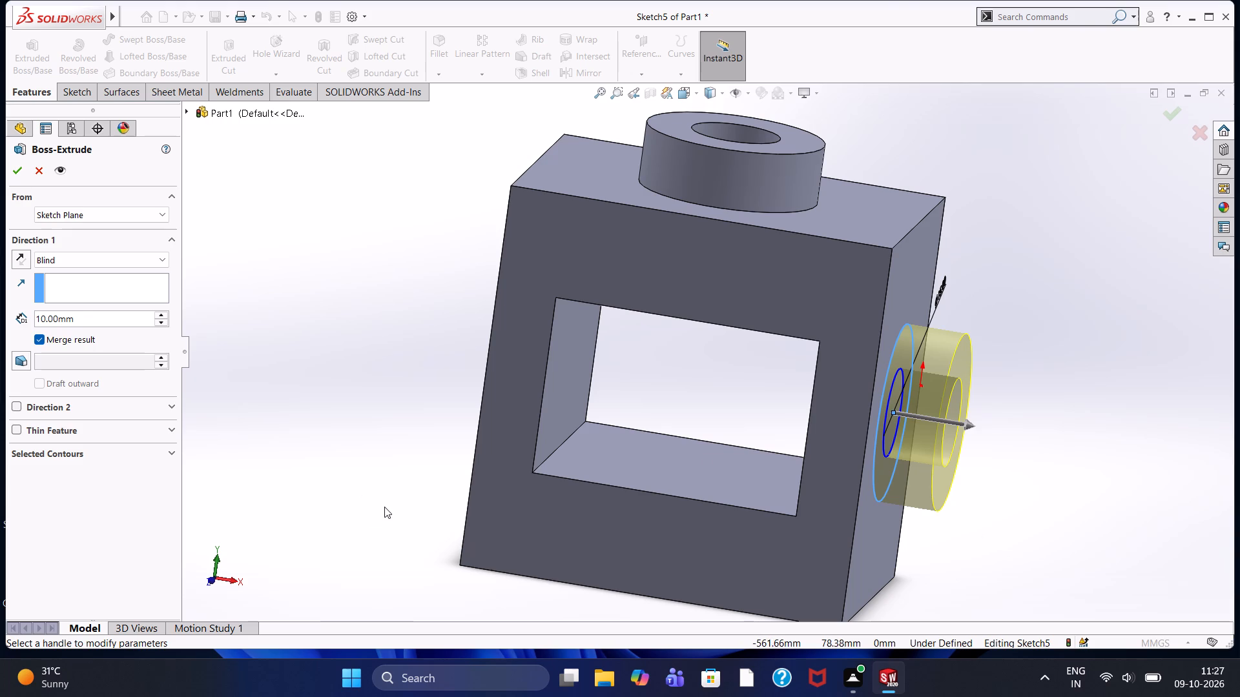
{"action": "left_click_drag", "start_coordinate": [132, 319], "coordinate": [0, 325]}
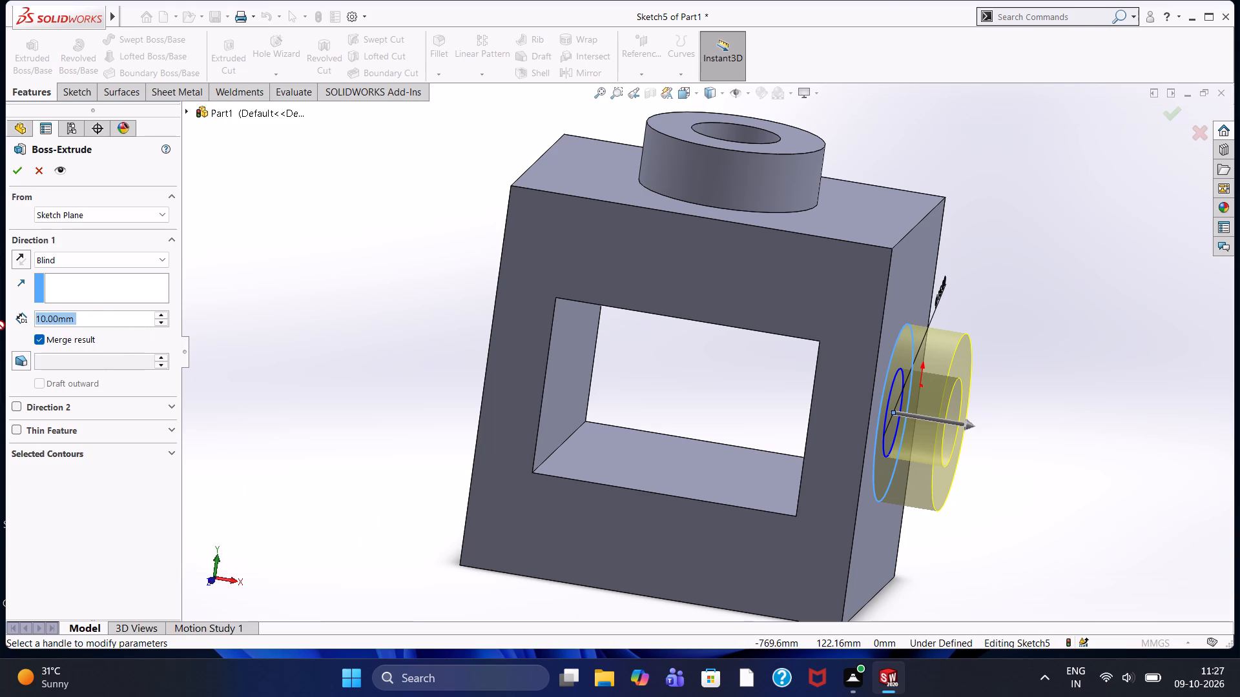
{"action": "left_click_drag", "start_coordinate": [0, 325], "coordinate": [0, 327]}
{"action": "type", "text": "22"}
{"action": "key", "text": "Return"}
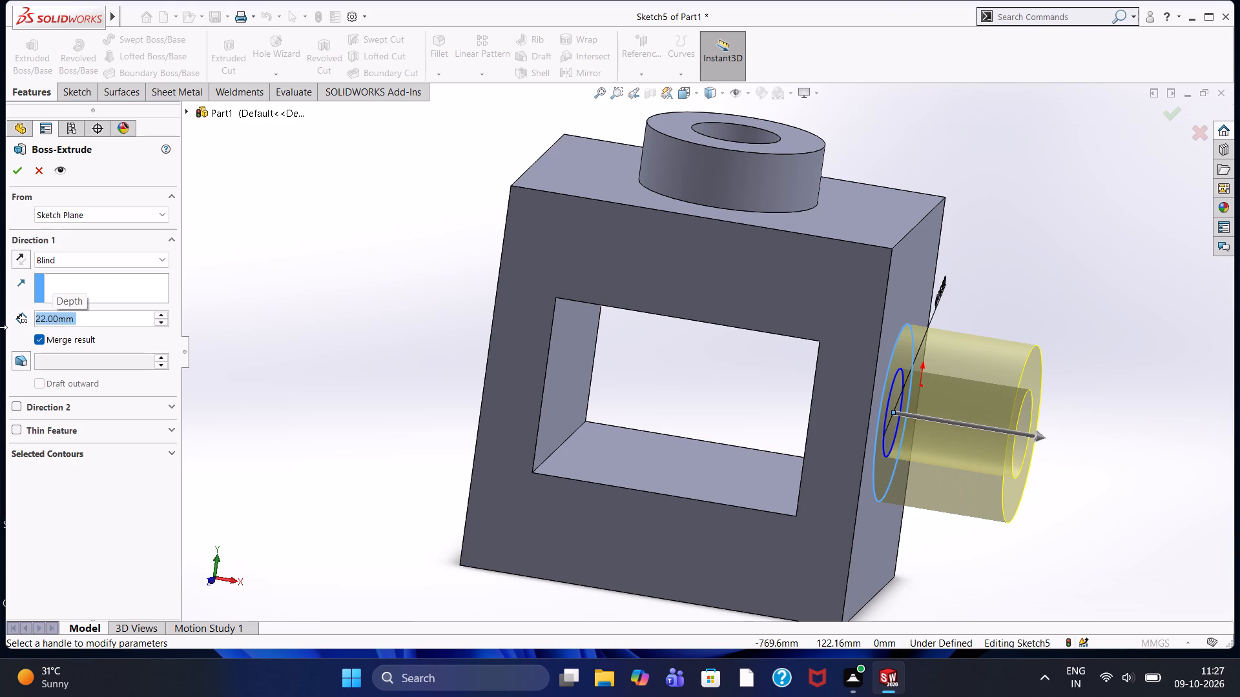
{"action": "left_click", "coordinate": [17, 167]}
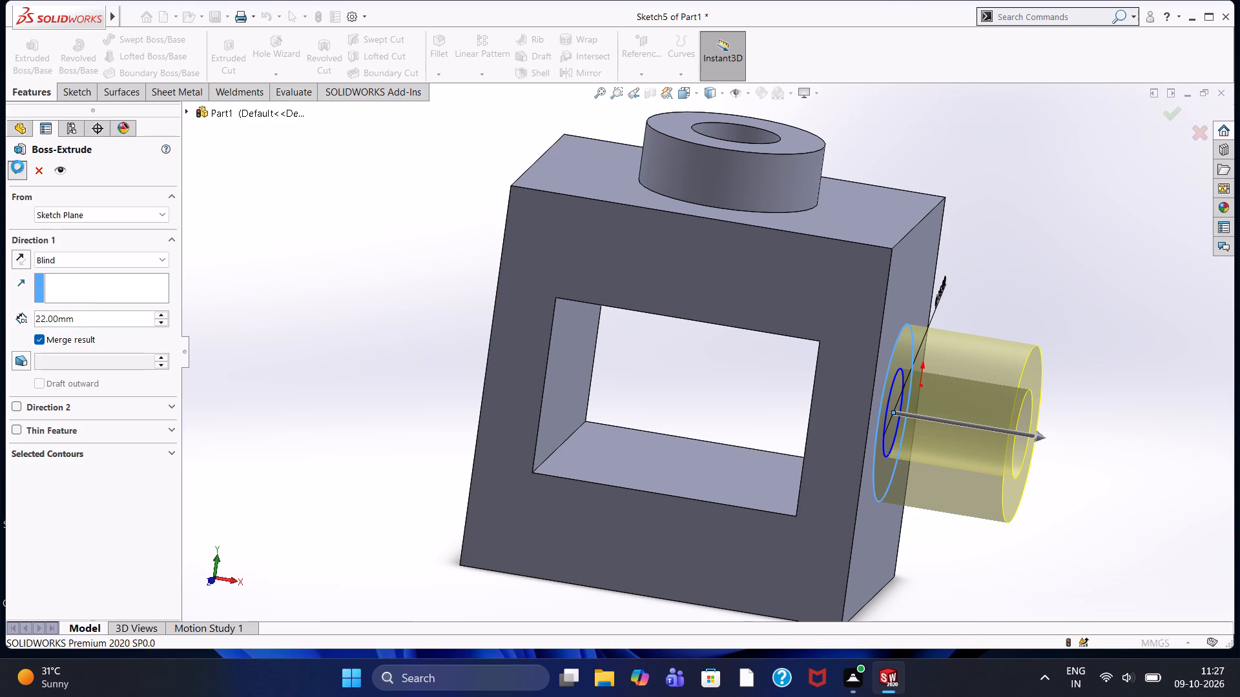
{"action": "left_click", "coordinate": [311, 314]}
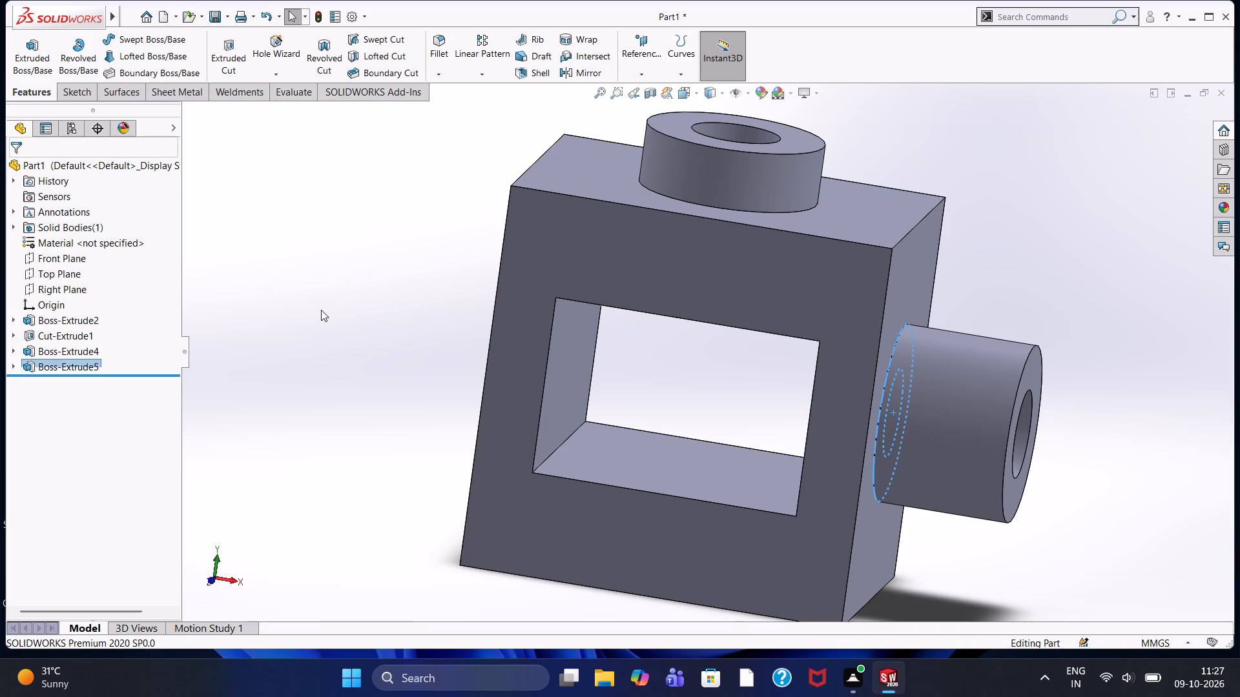
Start a sketch on the opposite, -X side face of the block and draw a 15 mm diameter circle at its centre.
{"action": "middle_click_drag", "start_coordinate": [322, 310], "coordinate": [383, 339]}
{"action": "scroll", "coordinate": [322, 310], "scroll_direction": "up", "scroll_amount": 1}
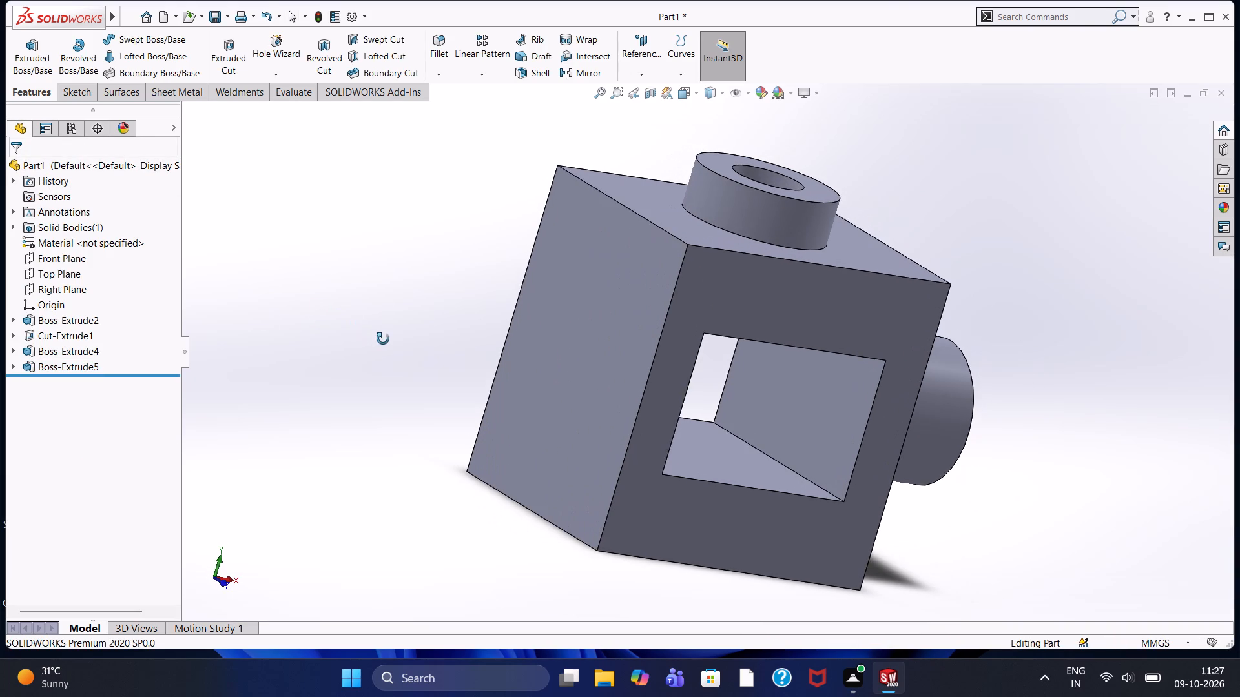
{"action": "middle_click_drag", "start_coordinate": [383, 339], "coordinate": [385, 339]}
{"action": "left_click", "coordinate": [586, 364]}
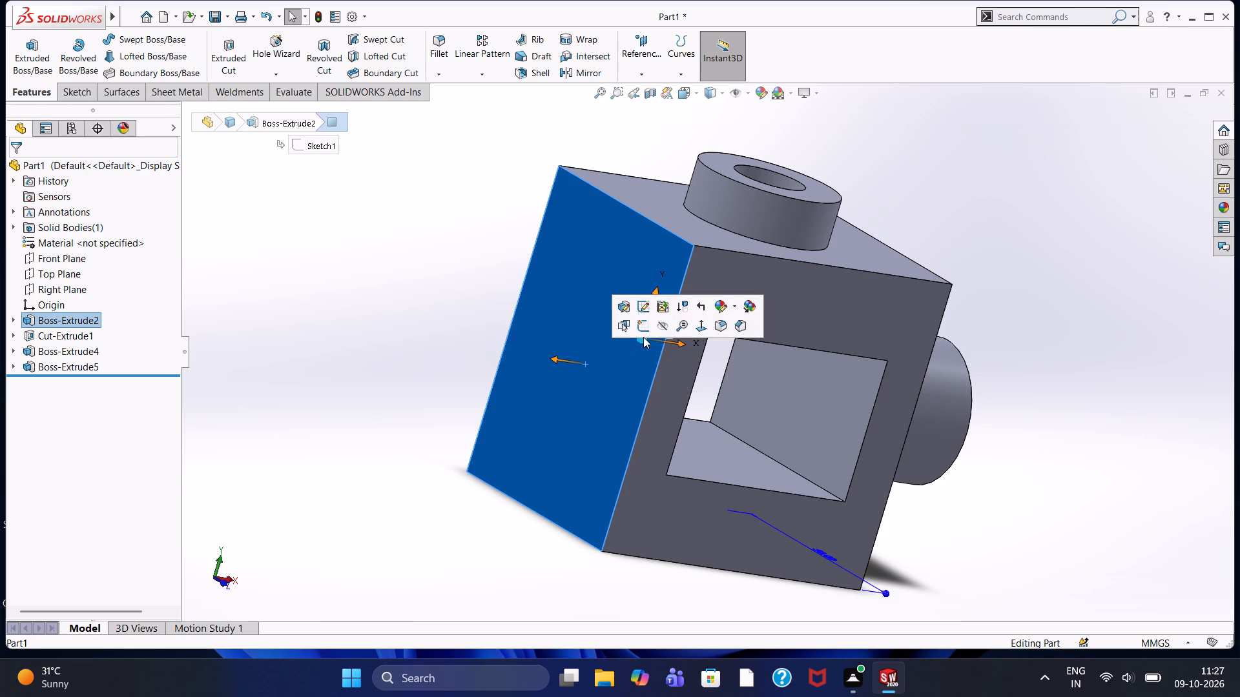
{"action": "left_click", "coordinate": [643, 328]}
{"action": "key", "text": "ctrl+8"}
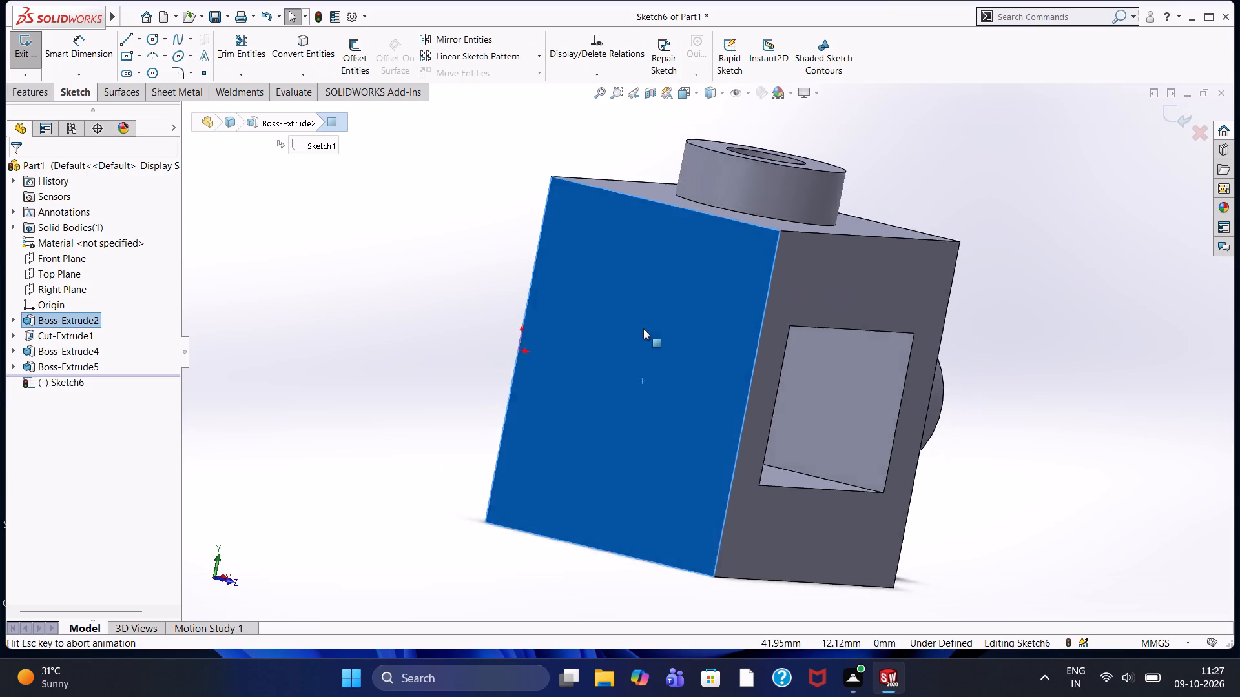
{"action": "left_click", "coordinate": [490, 355]}
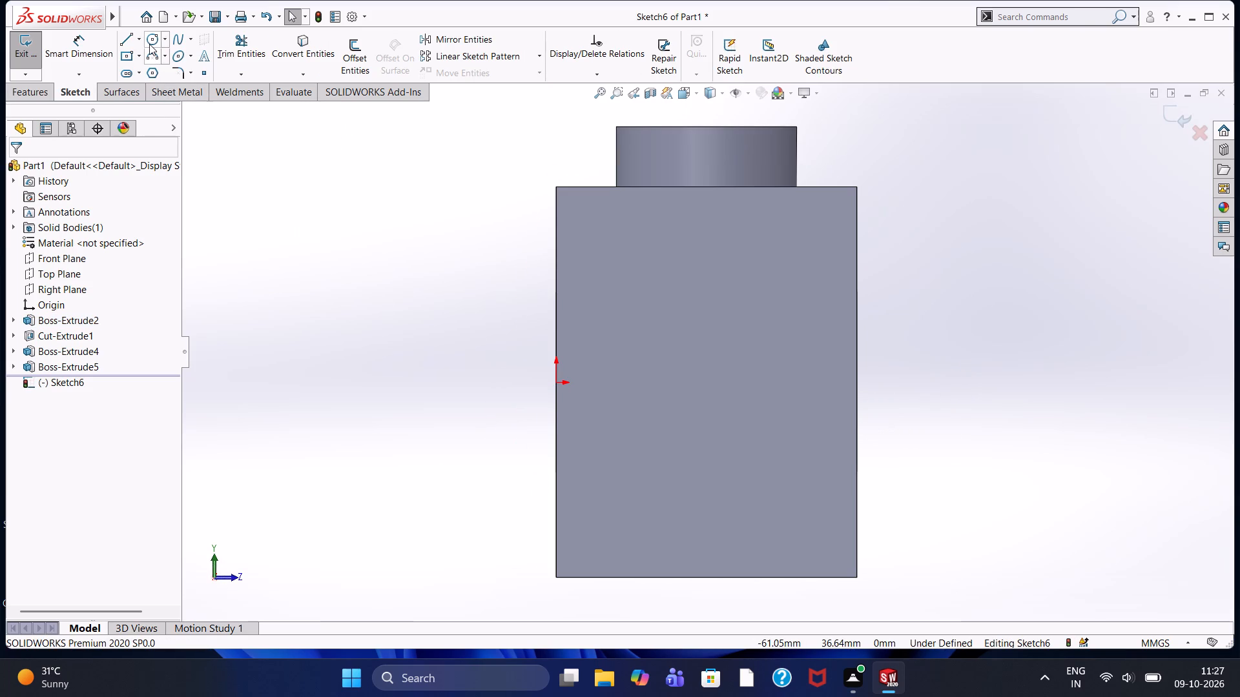
{"action": "left_click", "coordinate": [149, 44]}
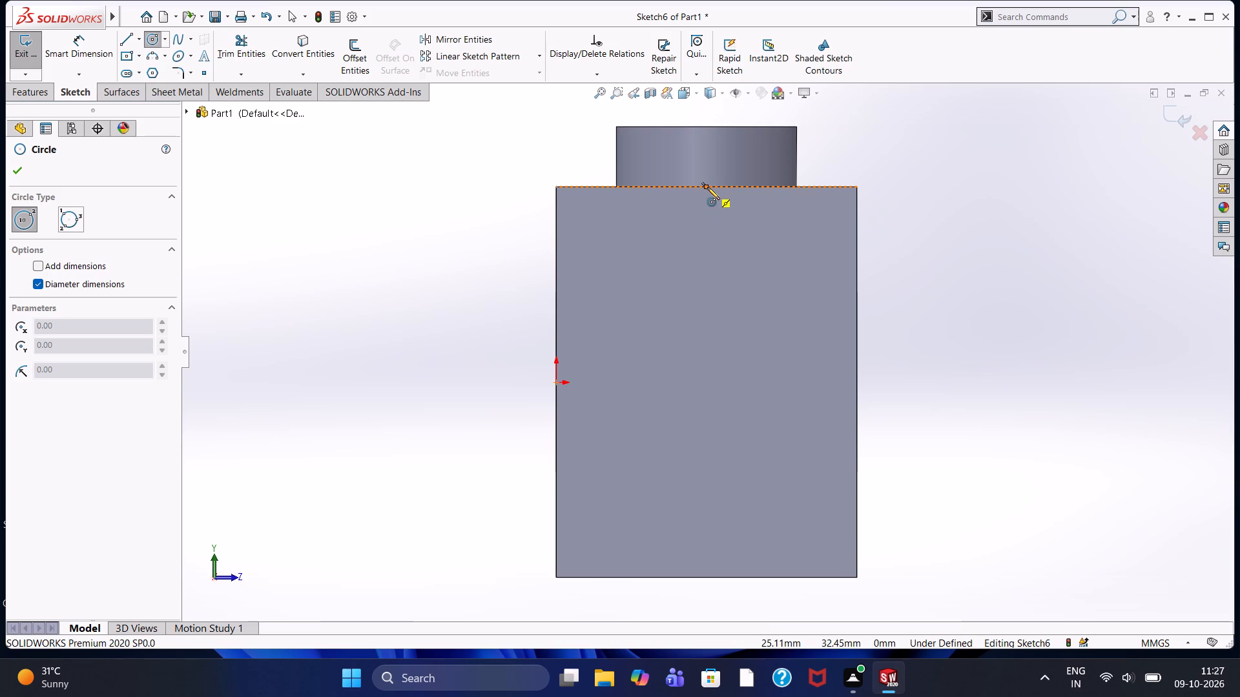
{"action": "left_click", "coordinate": [708, 381]}
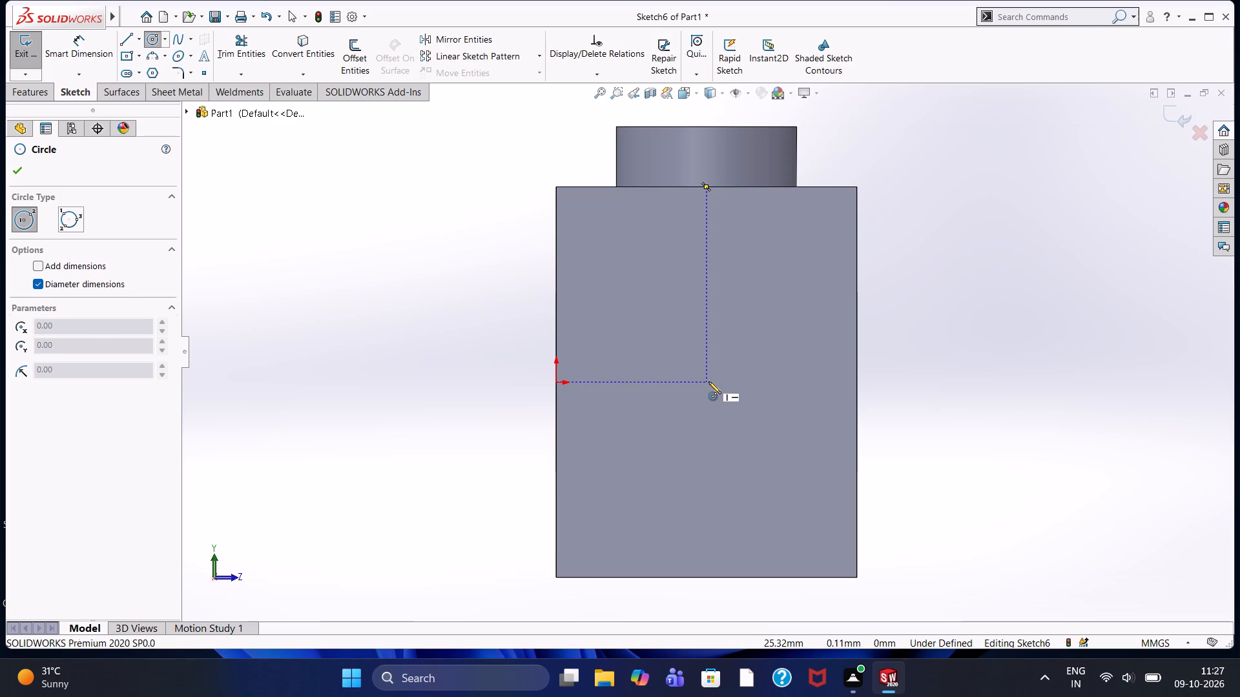
{"action": "type", "text": "15"}
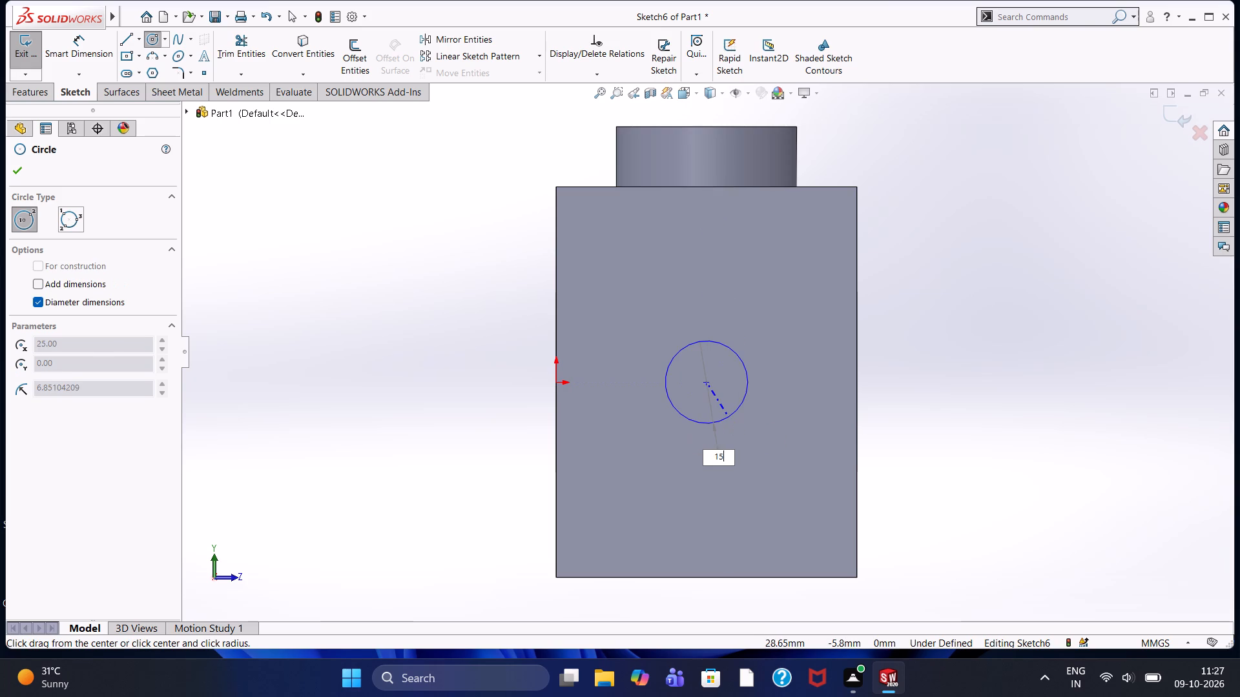
{"action": "key", "text": "Return"}
Draw a concentric 30 mm diameter circle around the 15 mm circle on the -X side face.
{"action": "left_click", "coordinate": [705, 381]}
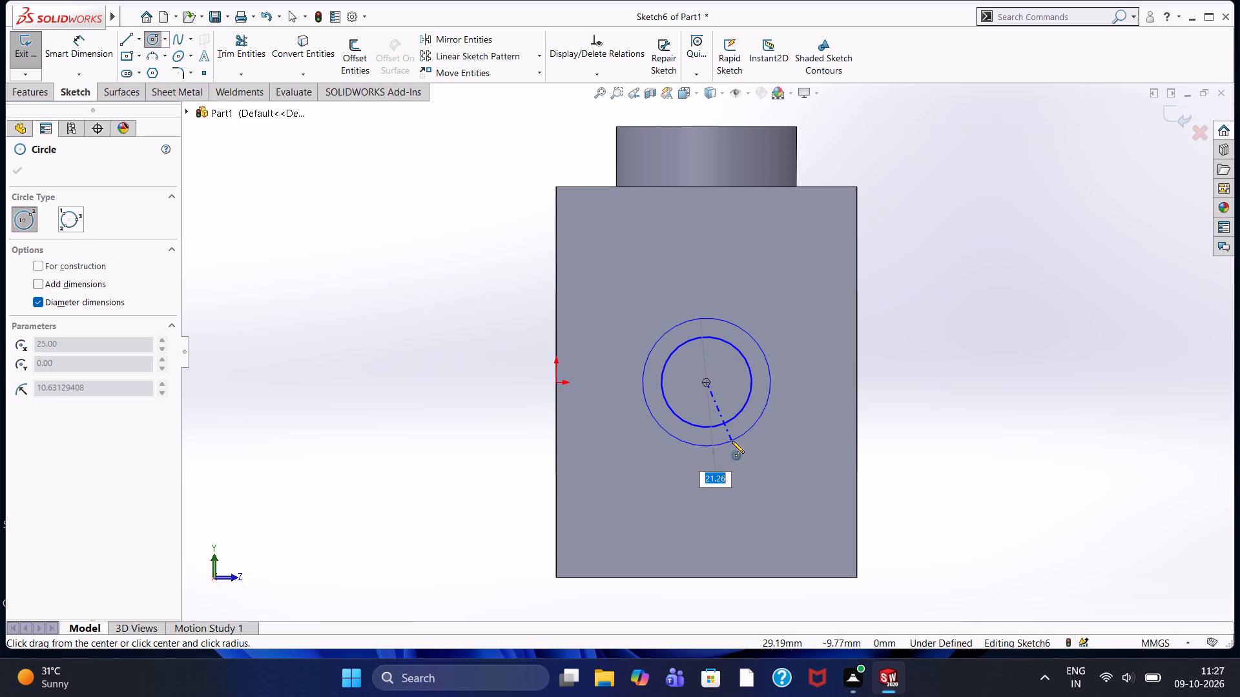
{"action": "type", "text": "30"}
{"action": "key", "text": "Return"}
{"action": "key", "text": "Escape"}
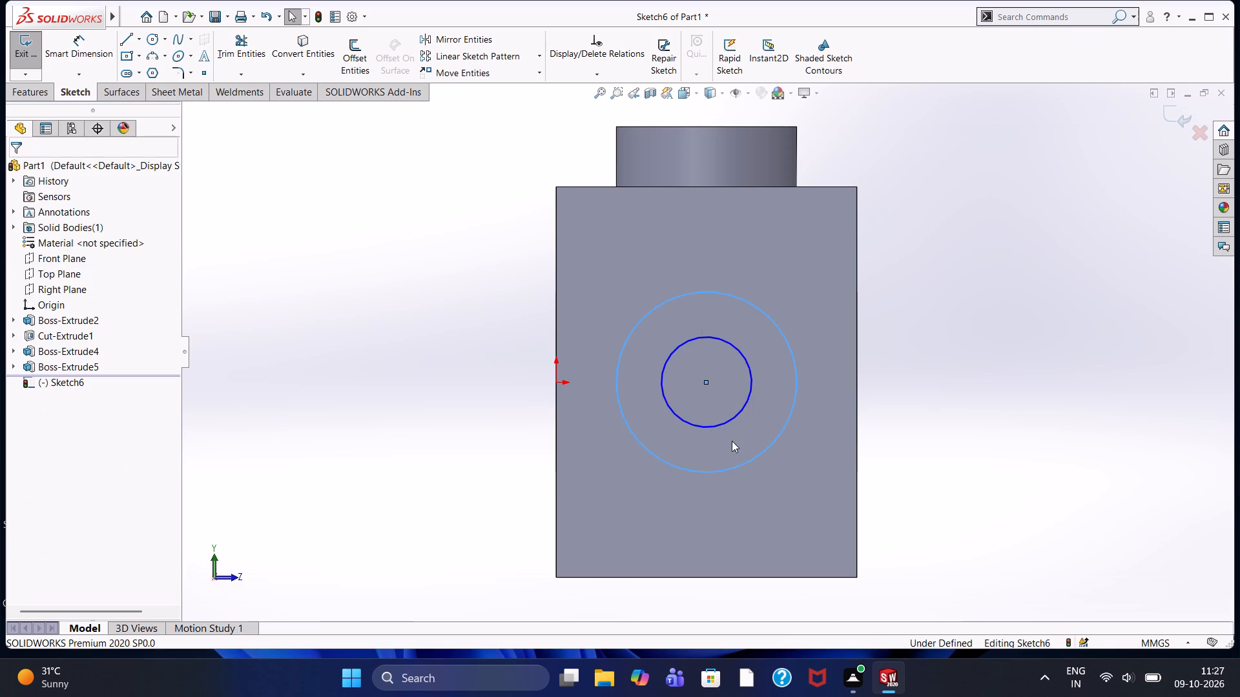
{"action": "left_click", "coordinate": [481, 268]}
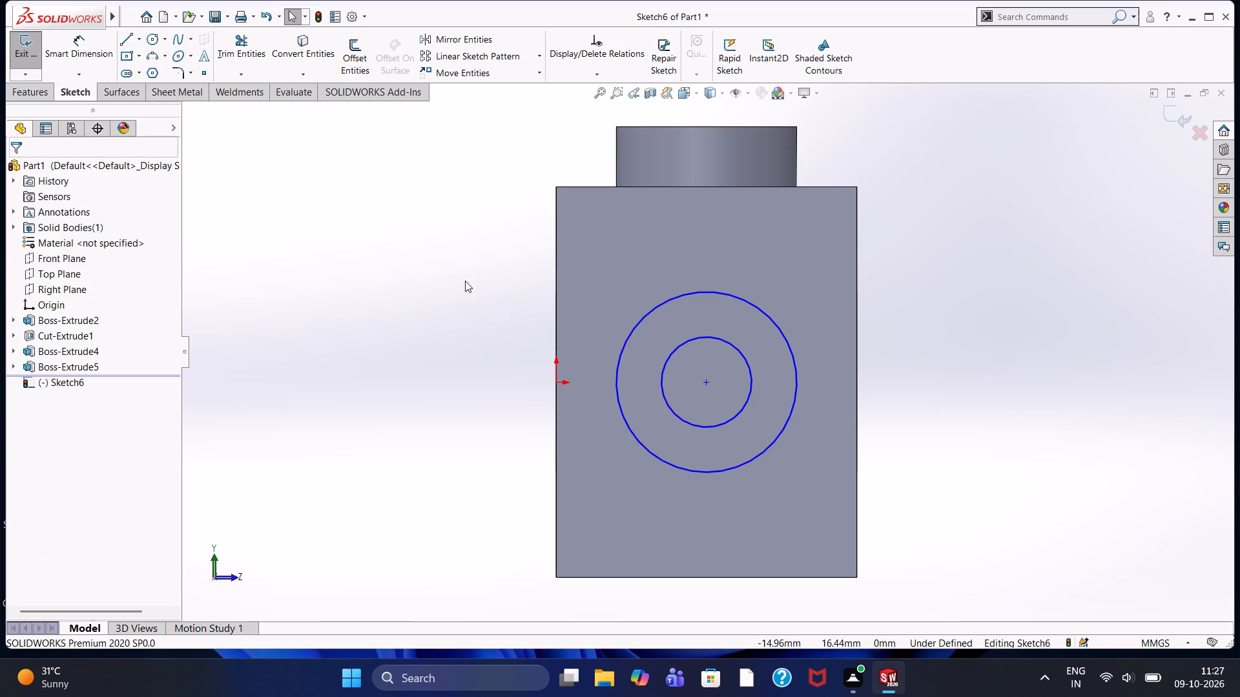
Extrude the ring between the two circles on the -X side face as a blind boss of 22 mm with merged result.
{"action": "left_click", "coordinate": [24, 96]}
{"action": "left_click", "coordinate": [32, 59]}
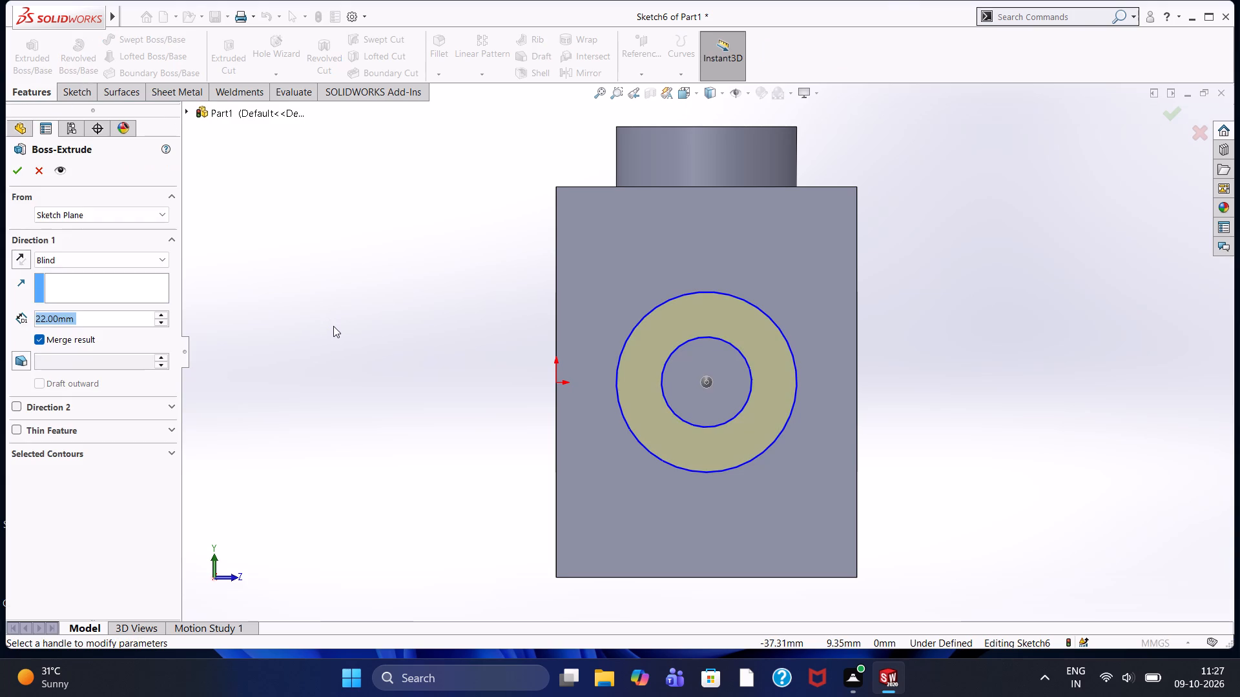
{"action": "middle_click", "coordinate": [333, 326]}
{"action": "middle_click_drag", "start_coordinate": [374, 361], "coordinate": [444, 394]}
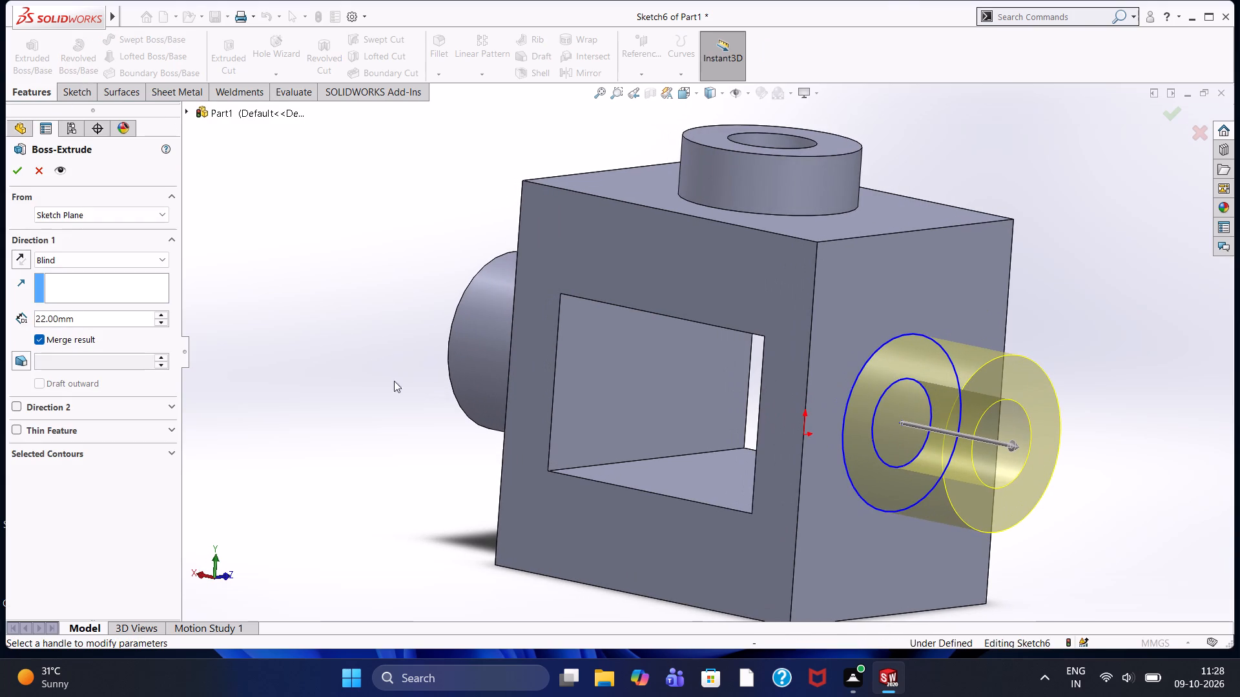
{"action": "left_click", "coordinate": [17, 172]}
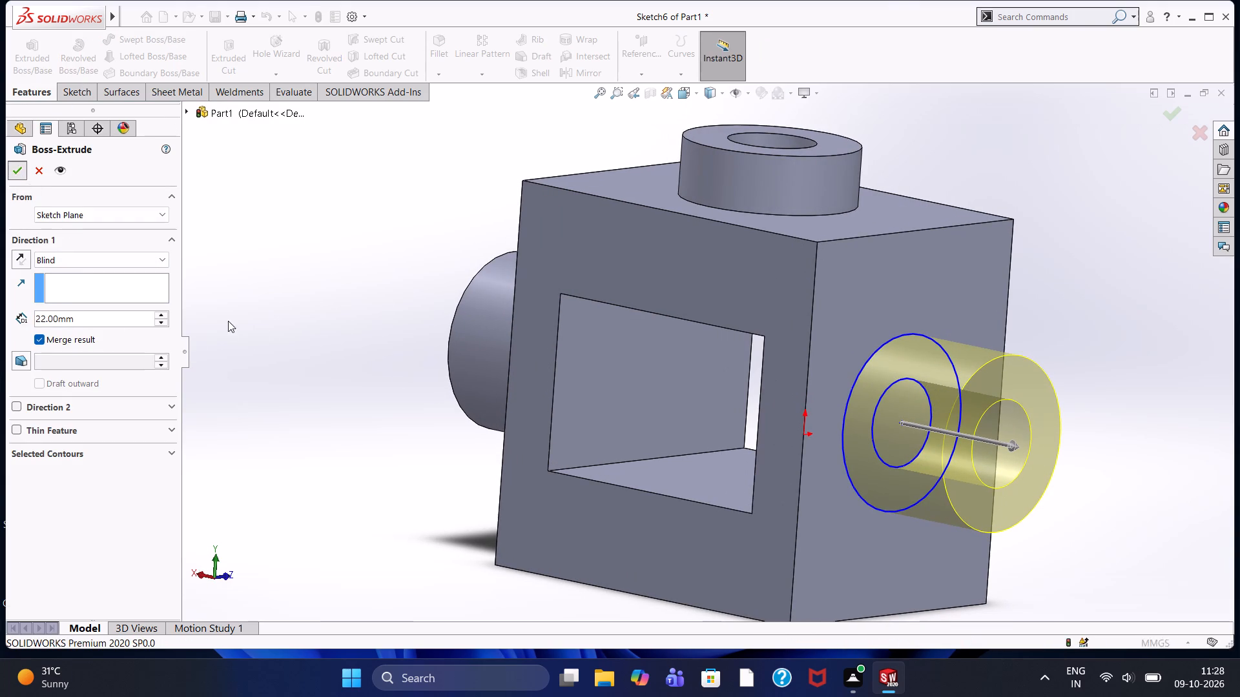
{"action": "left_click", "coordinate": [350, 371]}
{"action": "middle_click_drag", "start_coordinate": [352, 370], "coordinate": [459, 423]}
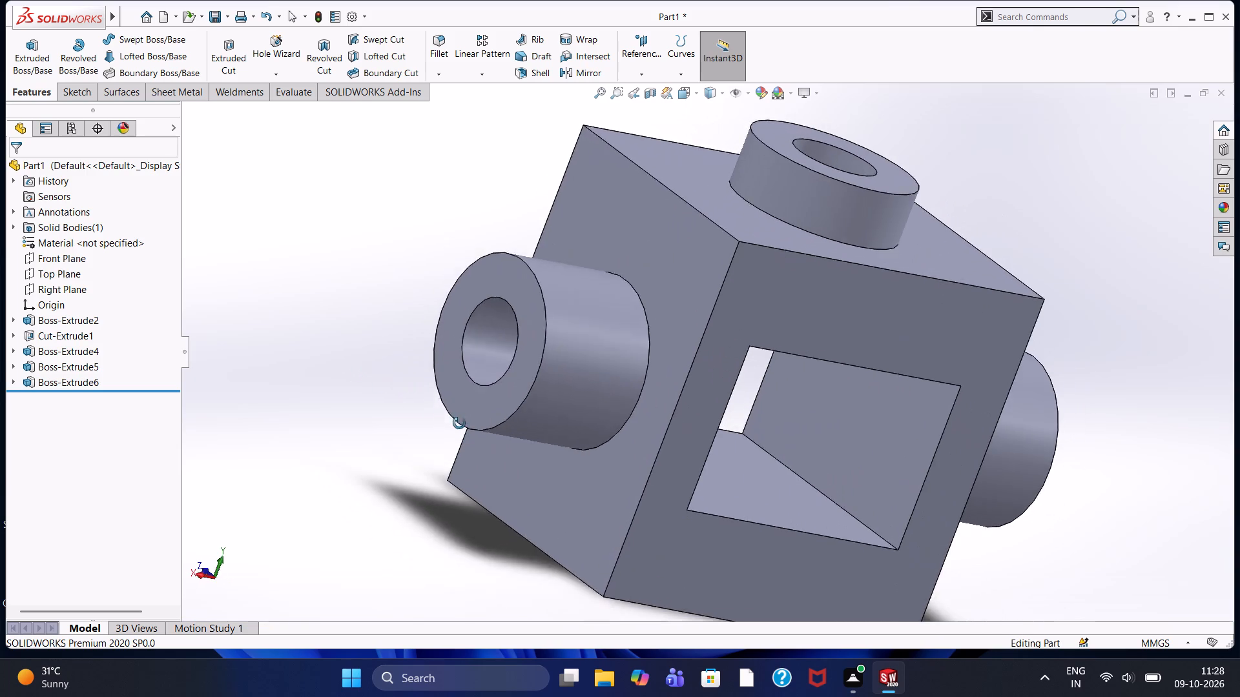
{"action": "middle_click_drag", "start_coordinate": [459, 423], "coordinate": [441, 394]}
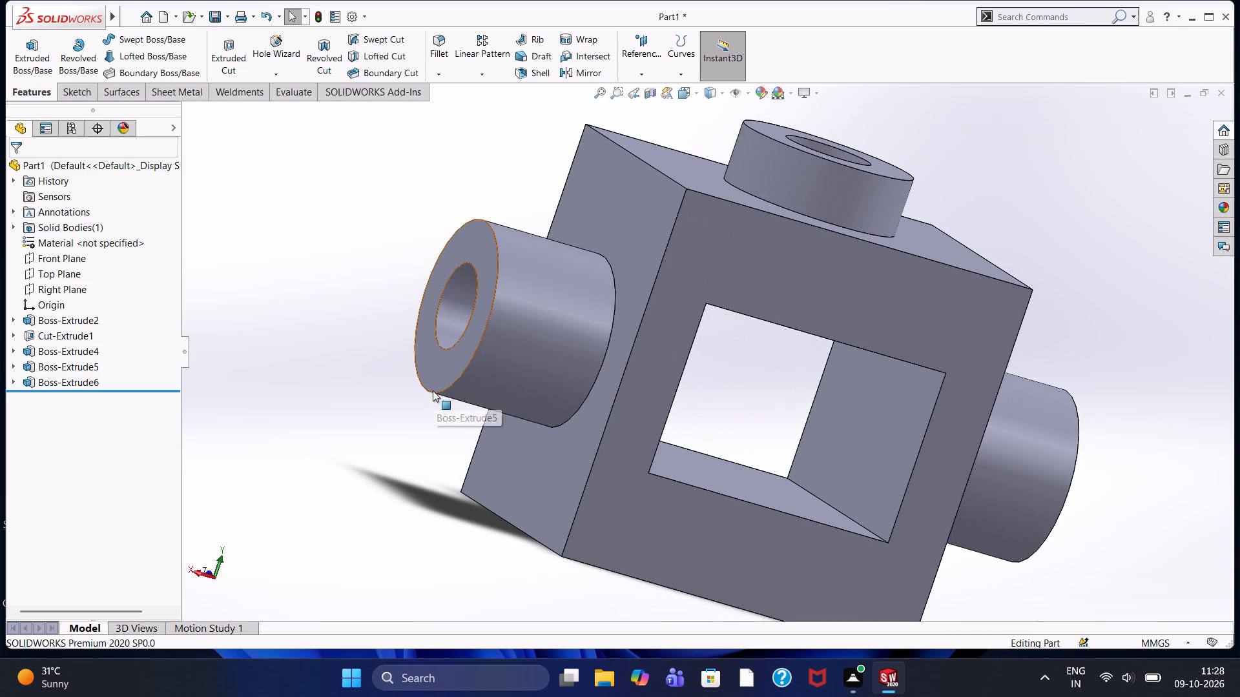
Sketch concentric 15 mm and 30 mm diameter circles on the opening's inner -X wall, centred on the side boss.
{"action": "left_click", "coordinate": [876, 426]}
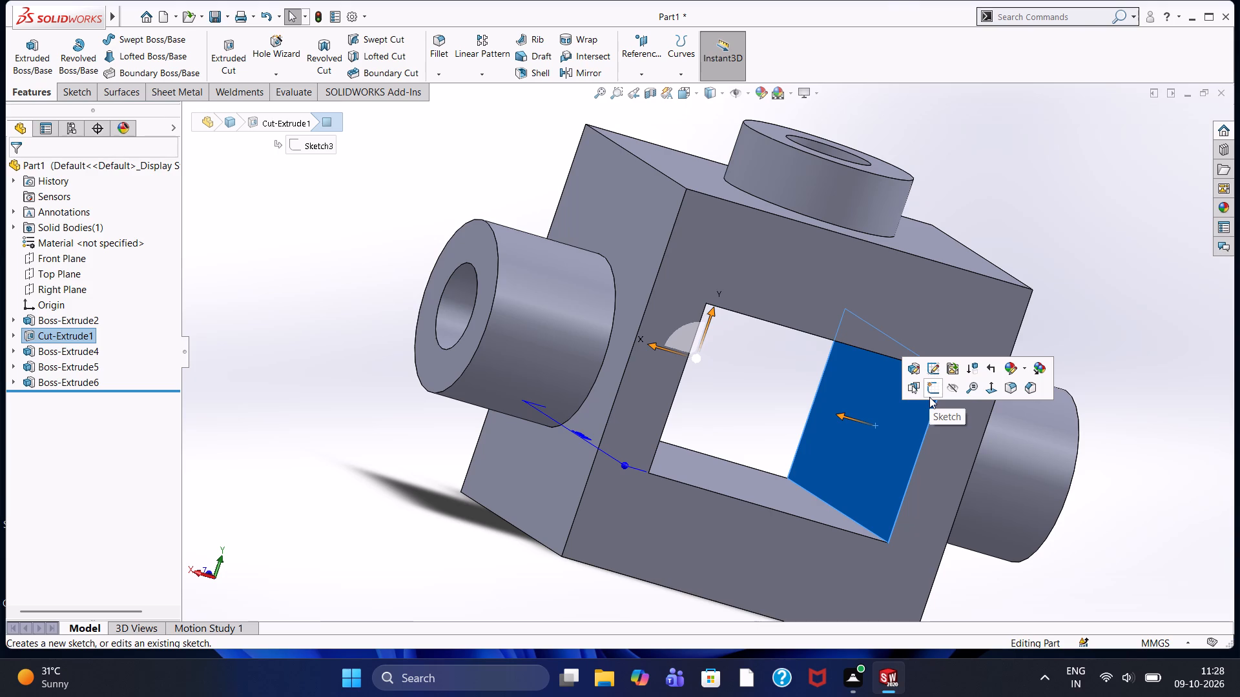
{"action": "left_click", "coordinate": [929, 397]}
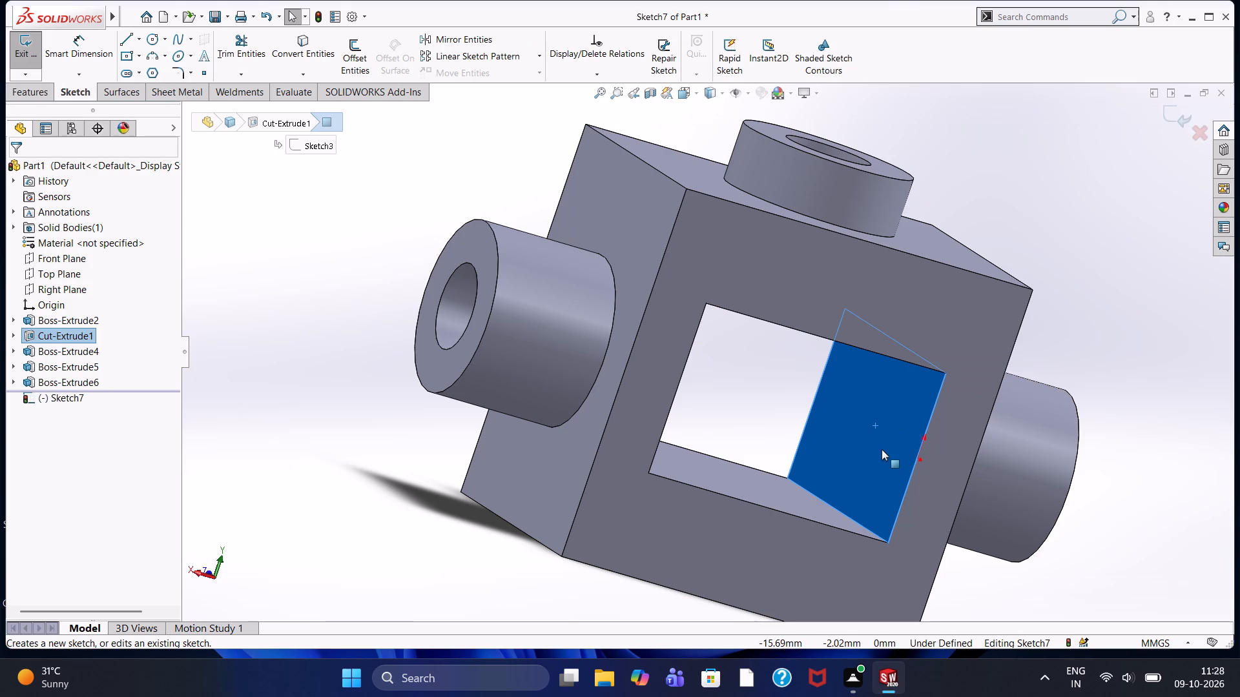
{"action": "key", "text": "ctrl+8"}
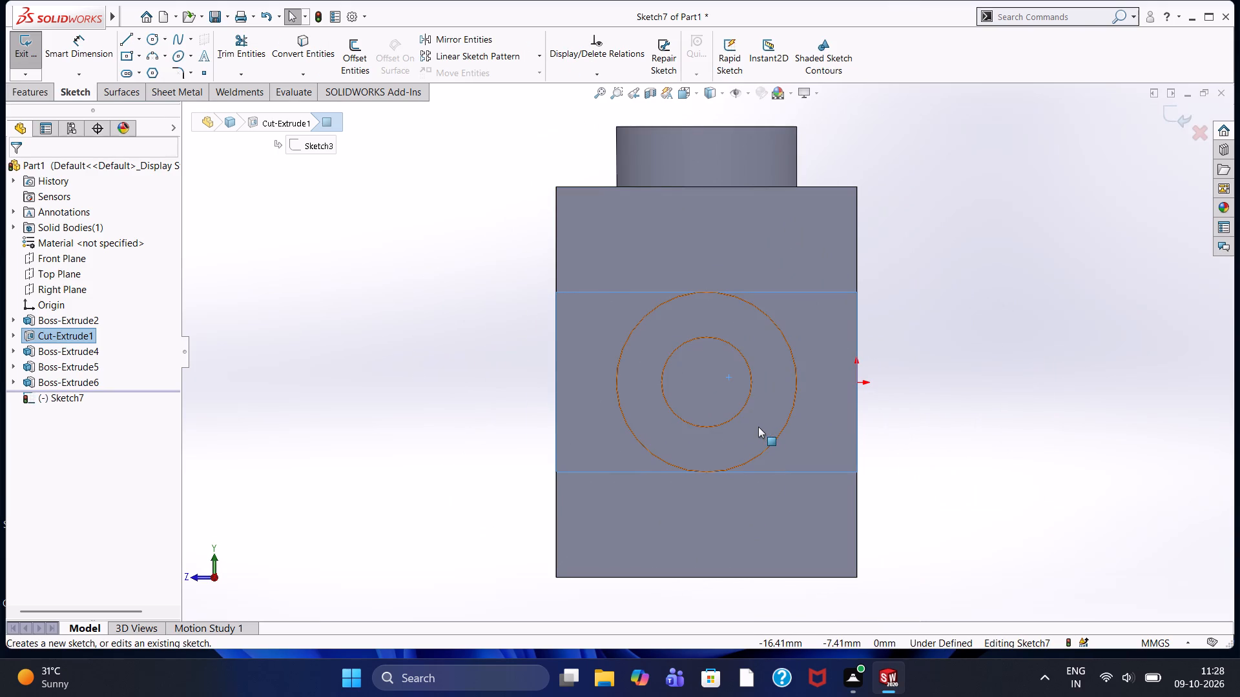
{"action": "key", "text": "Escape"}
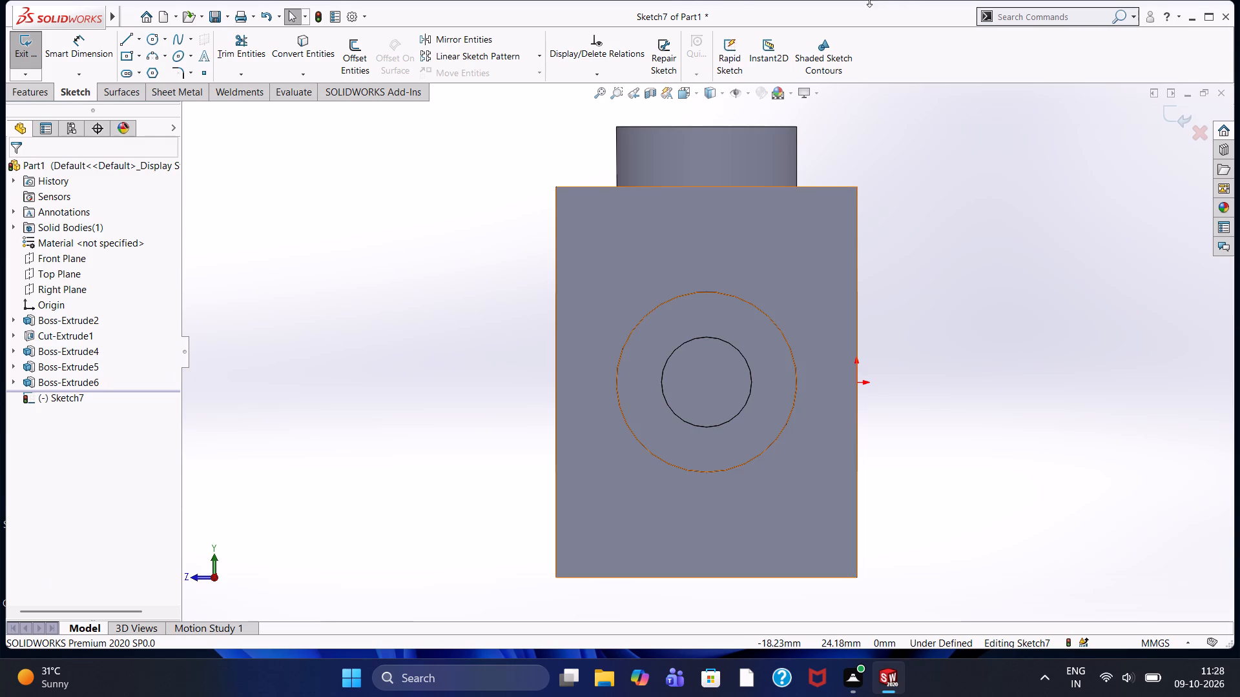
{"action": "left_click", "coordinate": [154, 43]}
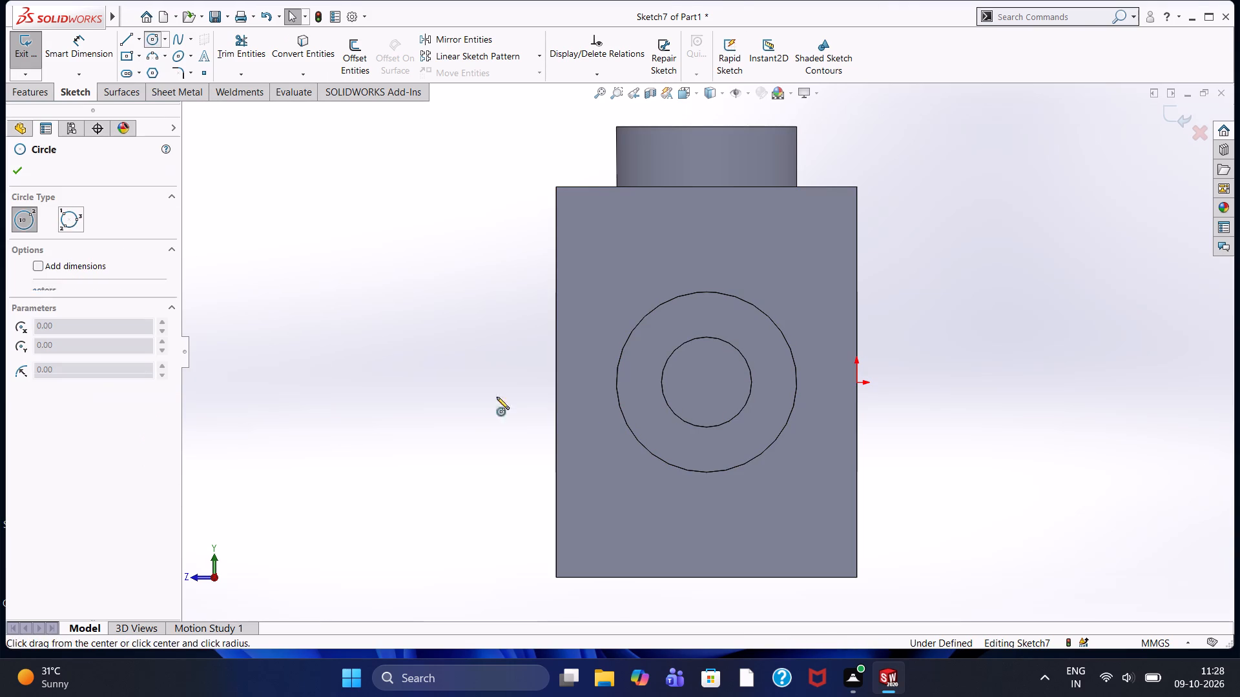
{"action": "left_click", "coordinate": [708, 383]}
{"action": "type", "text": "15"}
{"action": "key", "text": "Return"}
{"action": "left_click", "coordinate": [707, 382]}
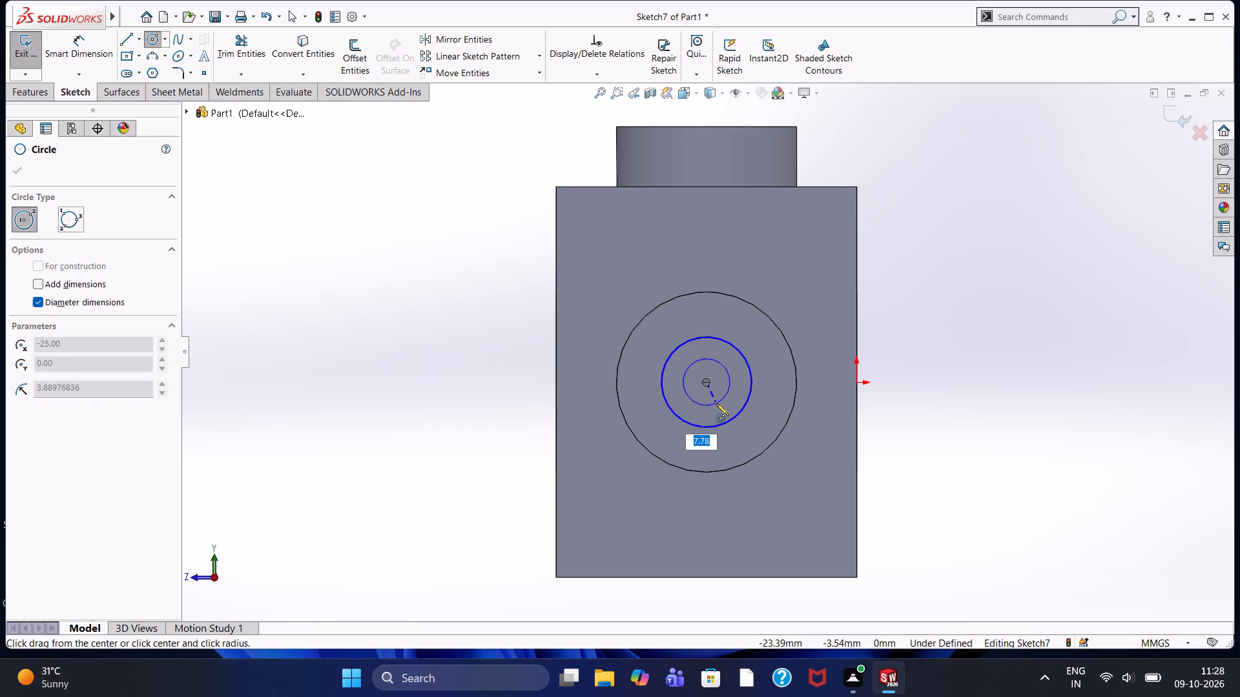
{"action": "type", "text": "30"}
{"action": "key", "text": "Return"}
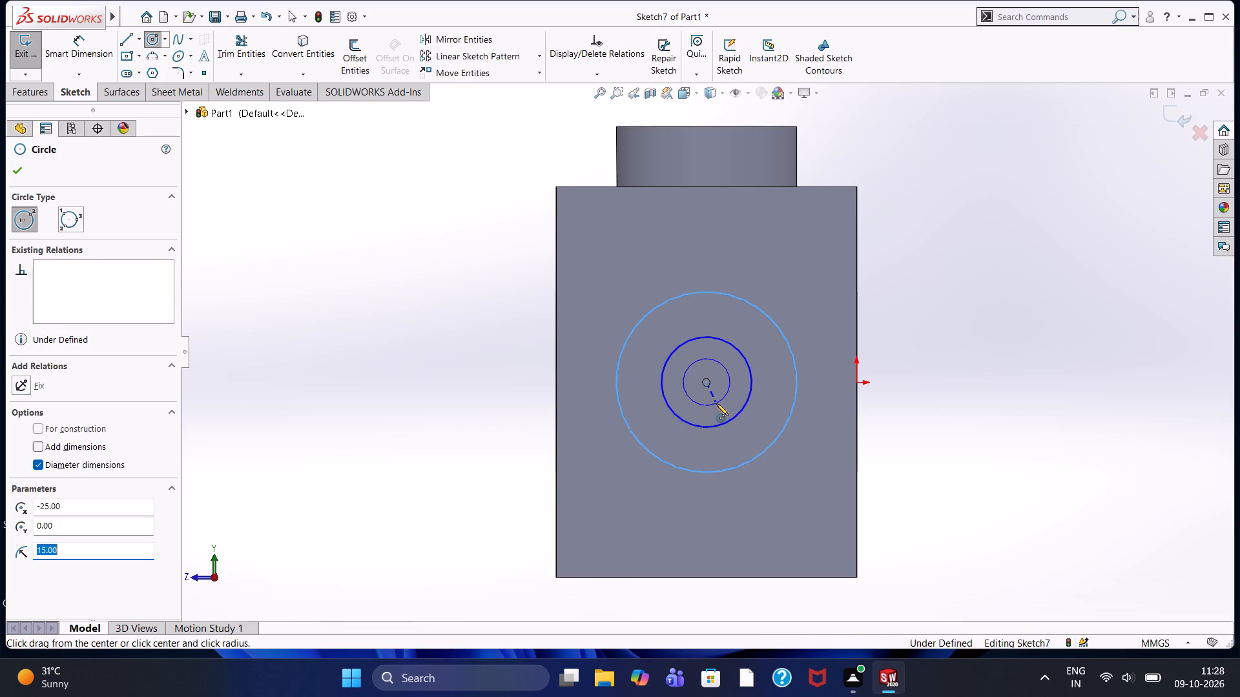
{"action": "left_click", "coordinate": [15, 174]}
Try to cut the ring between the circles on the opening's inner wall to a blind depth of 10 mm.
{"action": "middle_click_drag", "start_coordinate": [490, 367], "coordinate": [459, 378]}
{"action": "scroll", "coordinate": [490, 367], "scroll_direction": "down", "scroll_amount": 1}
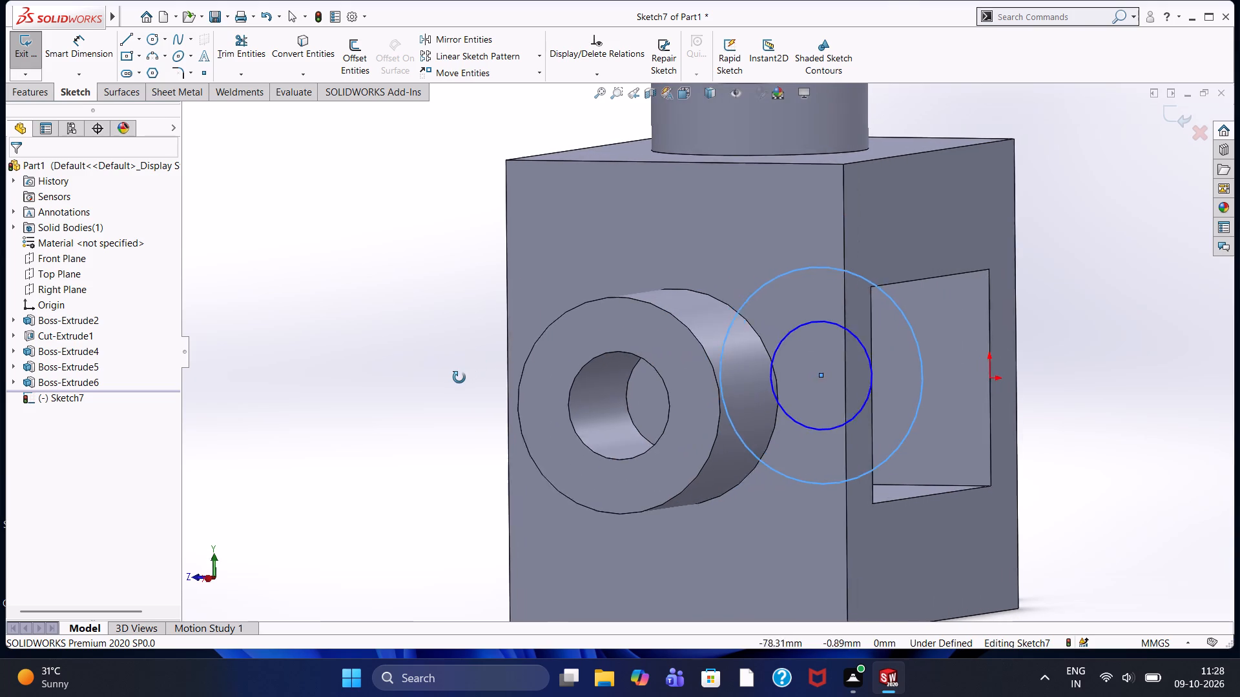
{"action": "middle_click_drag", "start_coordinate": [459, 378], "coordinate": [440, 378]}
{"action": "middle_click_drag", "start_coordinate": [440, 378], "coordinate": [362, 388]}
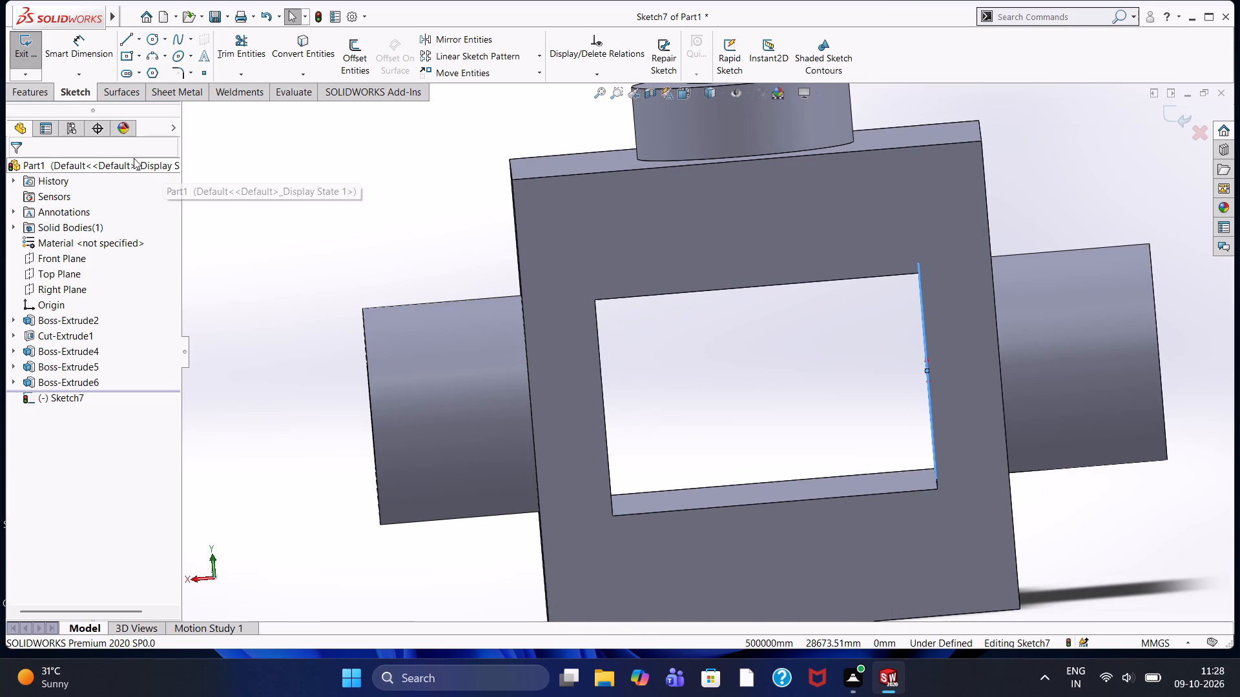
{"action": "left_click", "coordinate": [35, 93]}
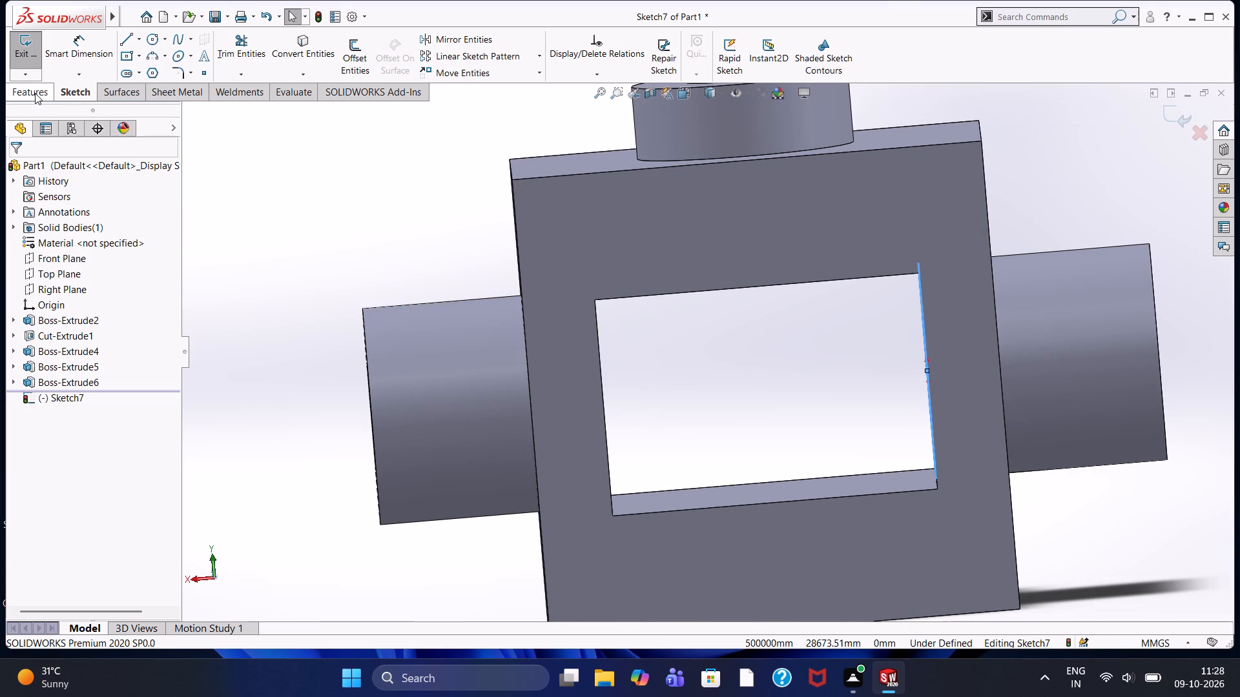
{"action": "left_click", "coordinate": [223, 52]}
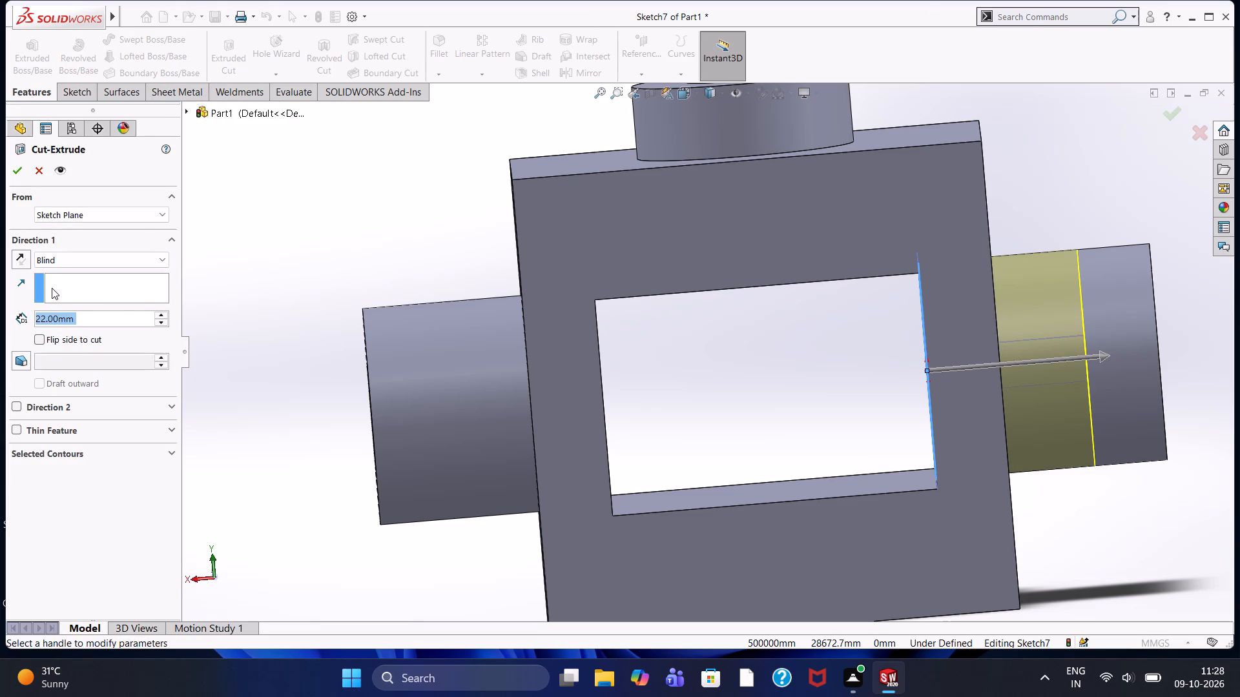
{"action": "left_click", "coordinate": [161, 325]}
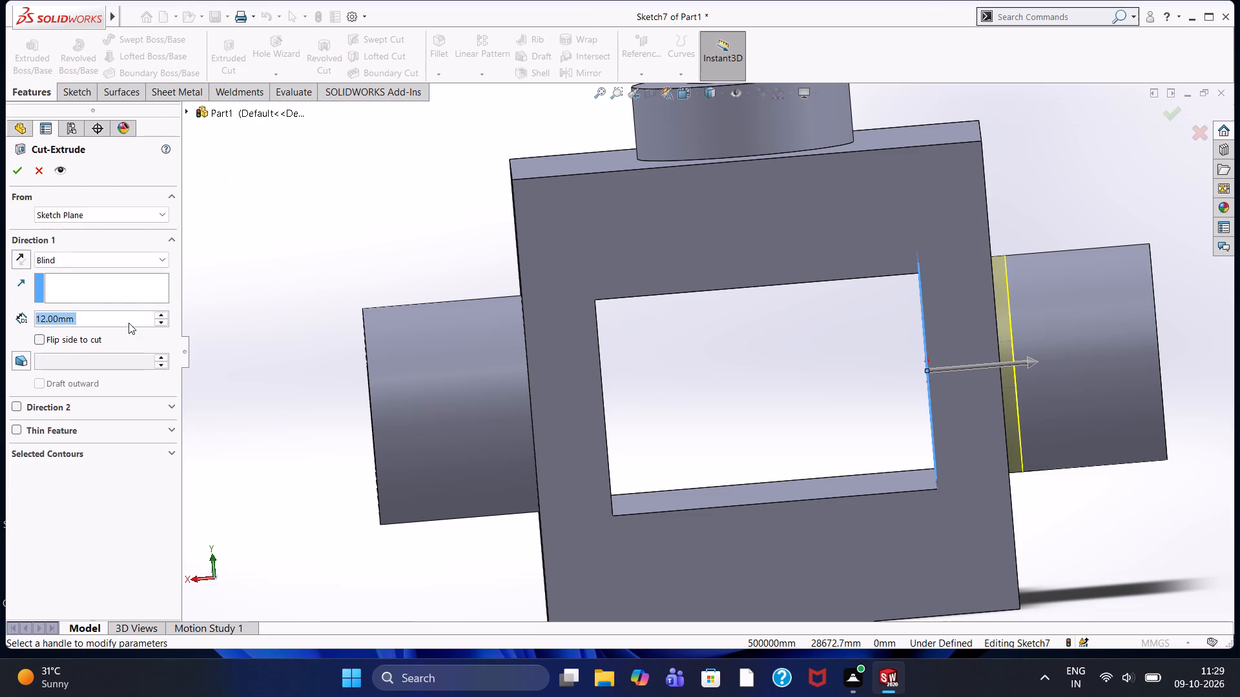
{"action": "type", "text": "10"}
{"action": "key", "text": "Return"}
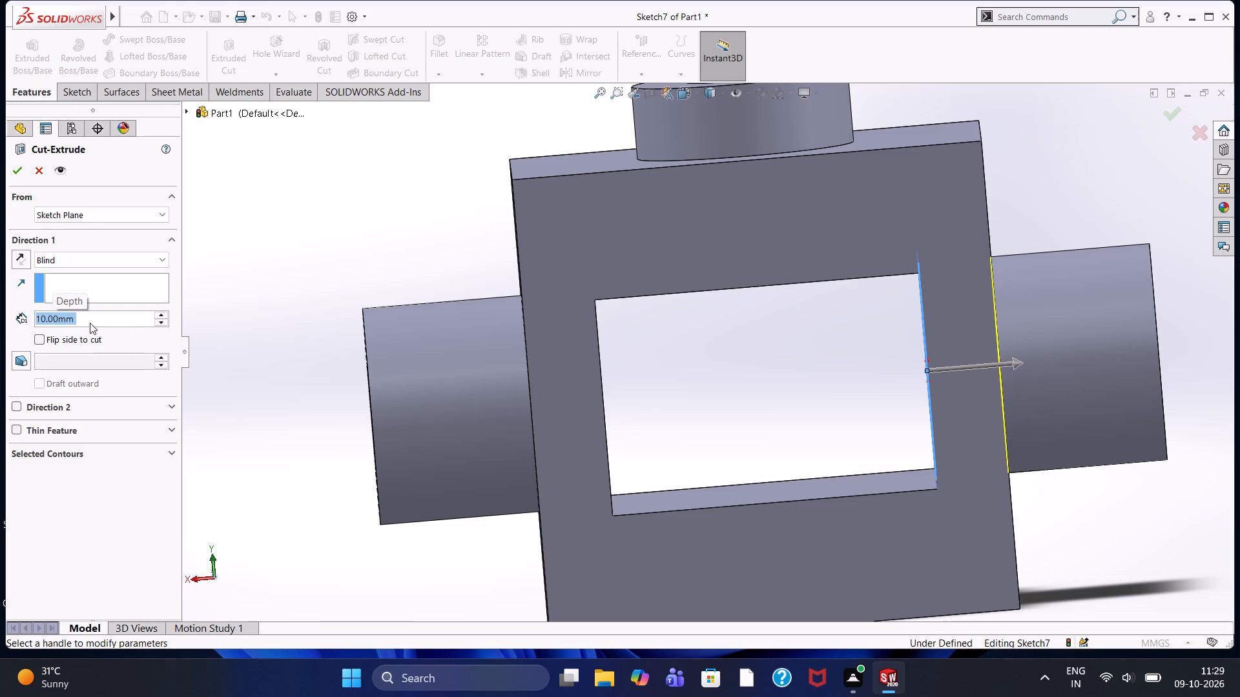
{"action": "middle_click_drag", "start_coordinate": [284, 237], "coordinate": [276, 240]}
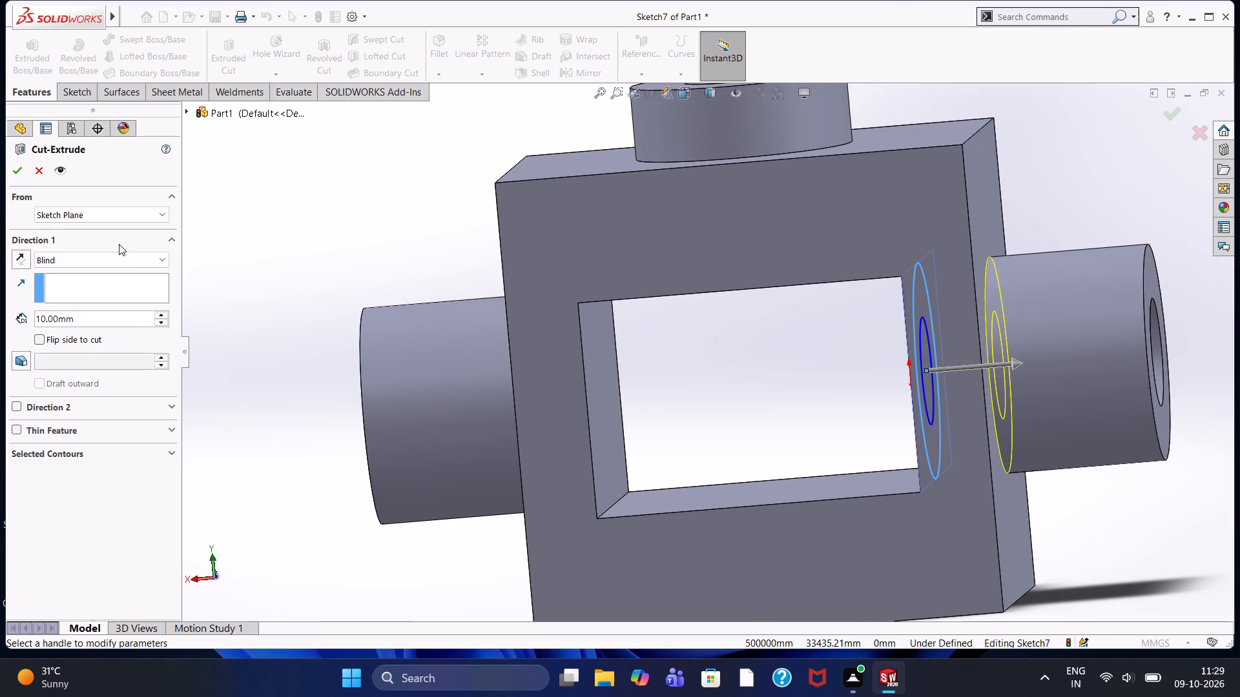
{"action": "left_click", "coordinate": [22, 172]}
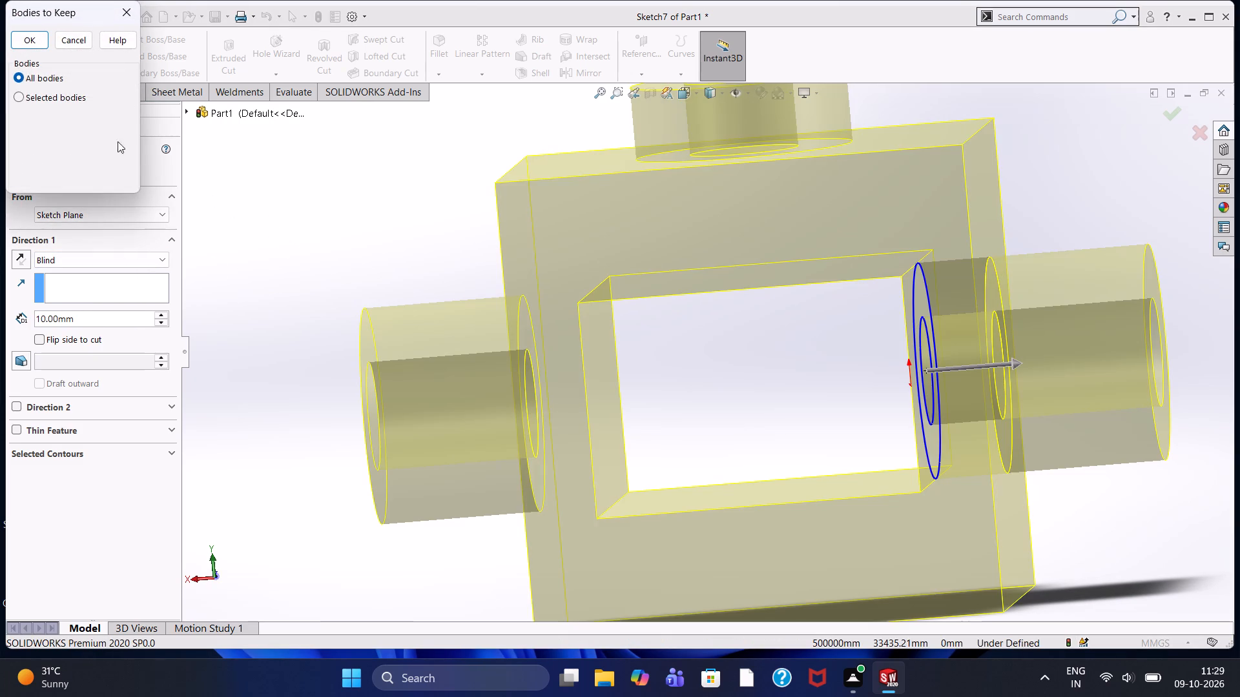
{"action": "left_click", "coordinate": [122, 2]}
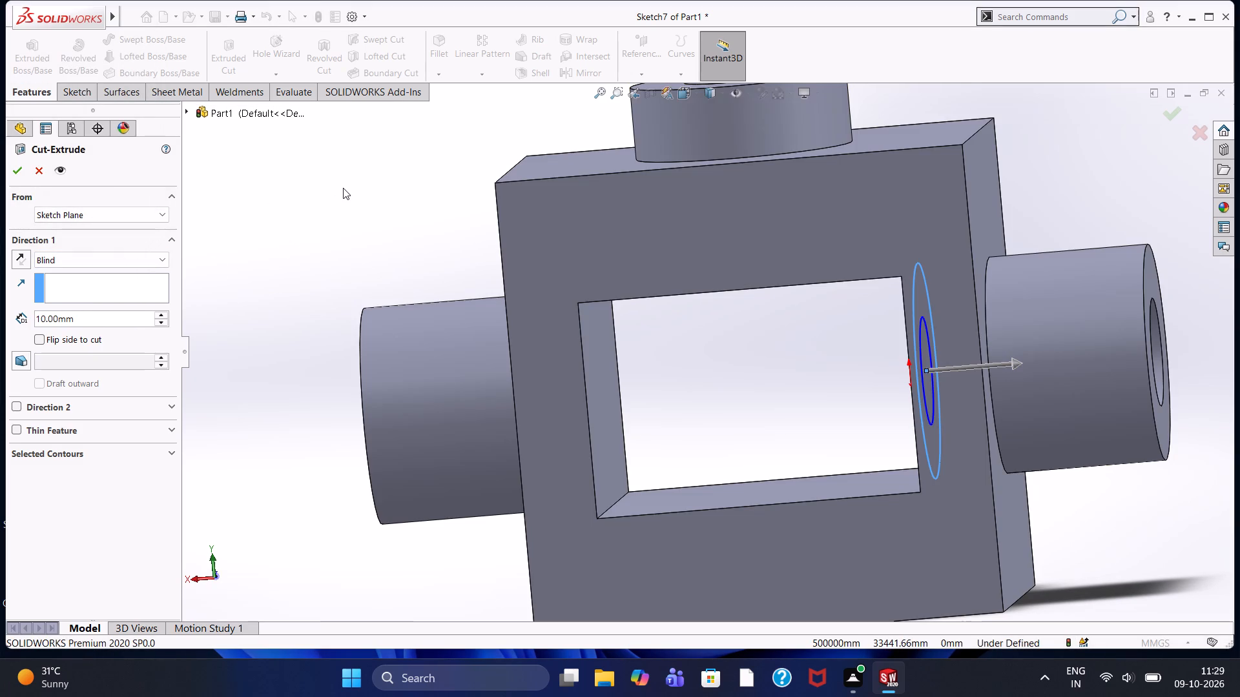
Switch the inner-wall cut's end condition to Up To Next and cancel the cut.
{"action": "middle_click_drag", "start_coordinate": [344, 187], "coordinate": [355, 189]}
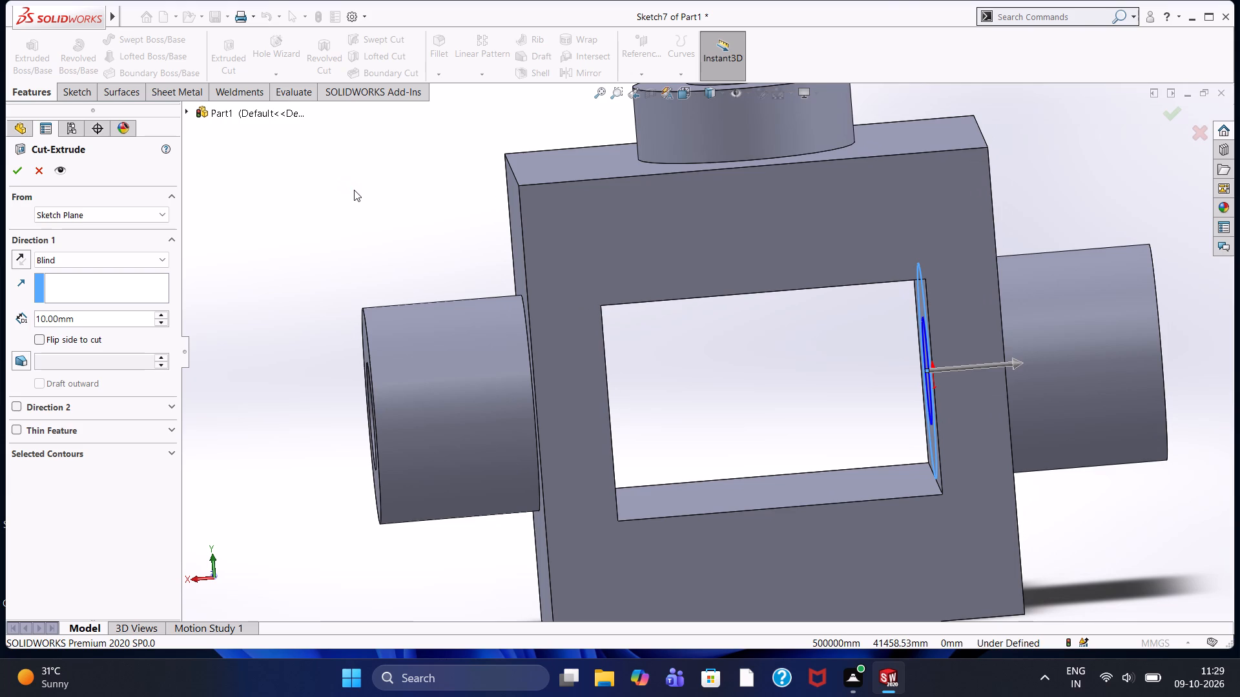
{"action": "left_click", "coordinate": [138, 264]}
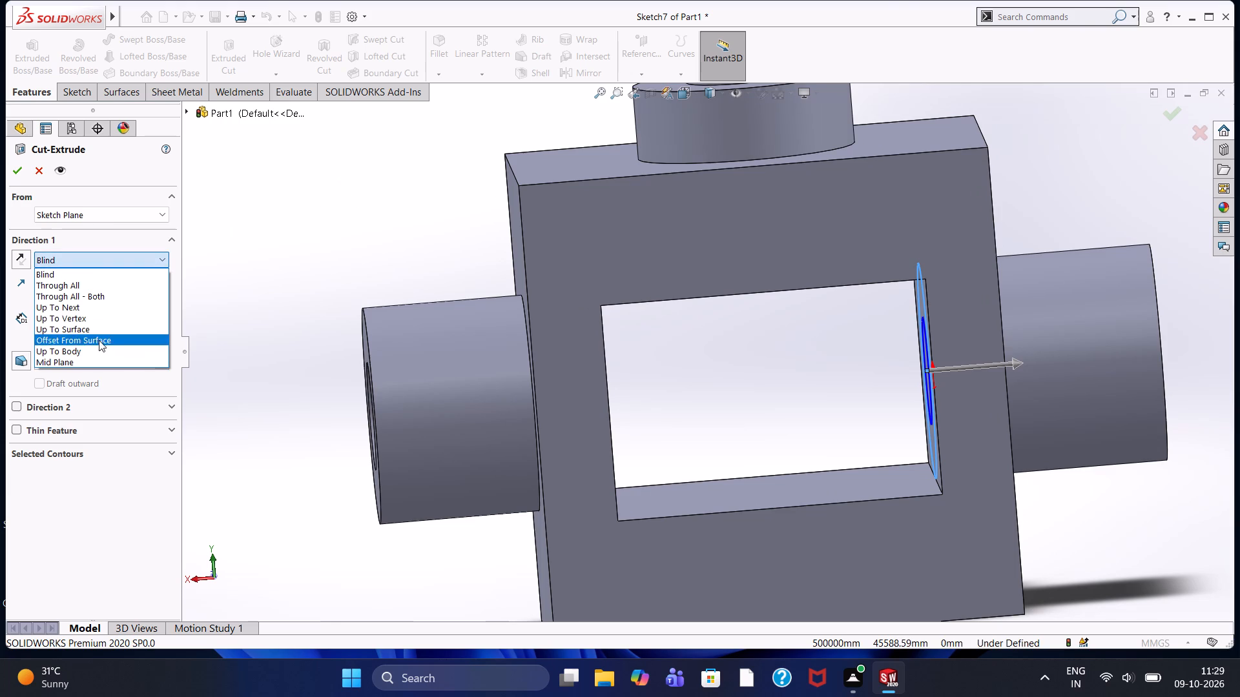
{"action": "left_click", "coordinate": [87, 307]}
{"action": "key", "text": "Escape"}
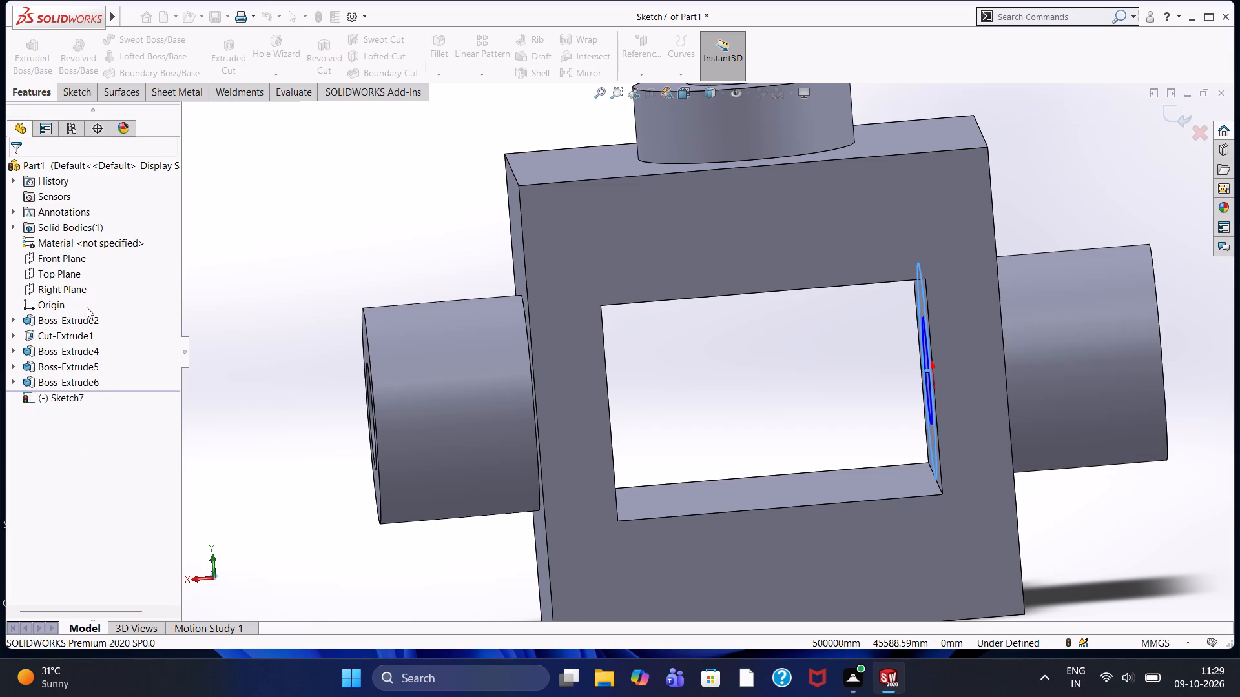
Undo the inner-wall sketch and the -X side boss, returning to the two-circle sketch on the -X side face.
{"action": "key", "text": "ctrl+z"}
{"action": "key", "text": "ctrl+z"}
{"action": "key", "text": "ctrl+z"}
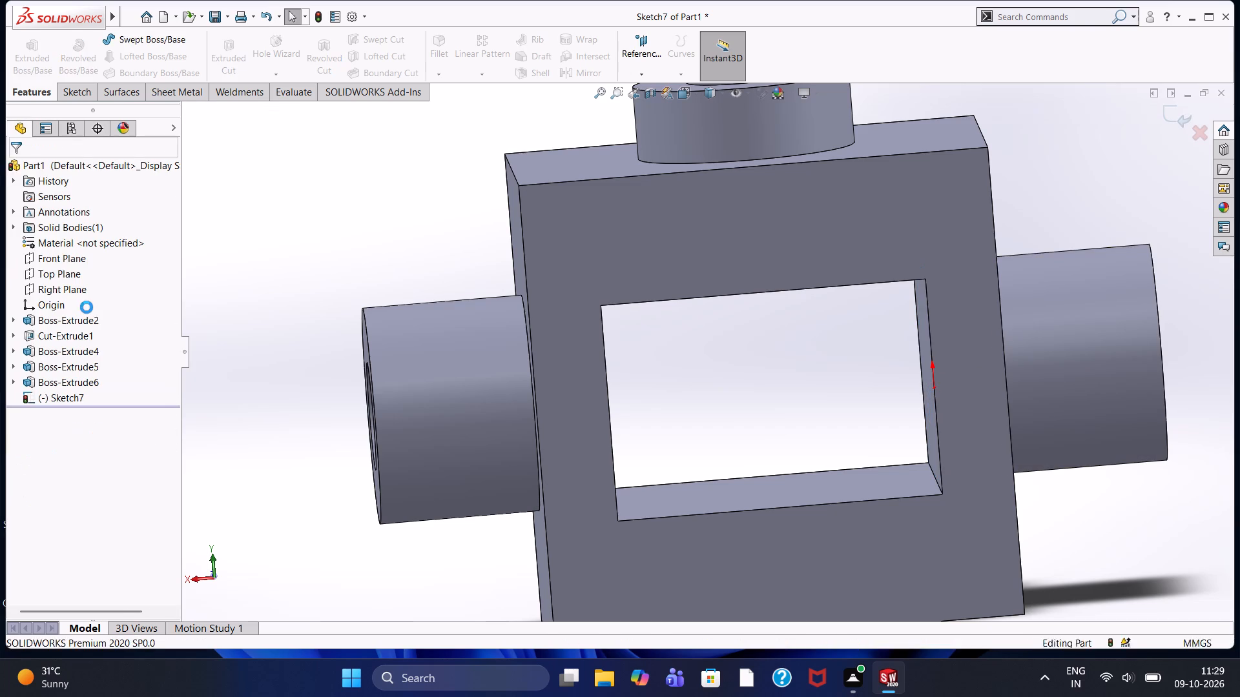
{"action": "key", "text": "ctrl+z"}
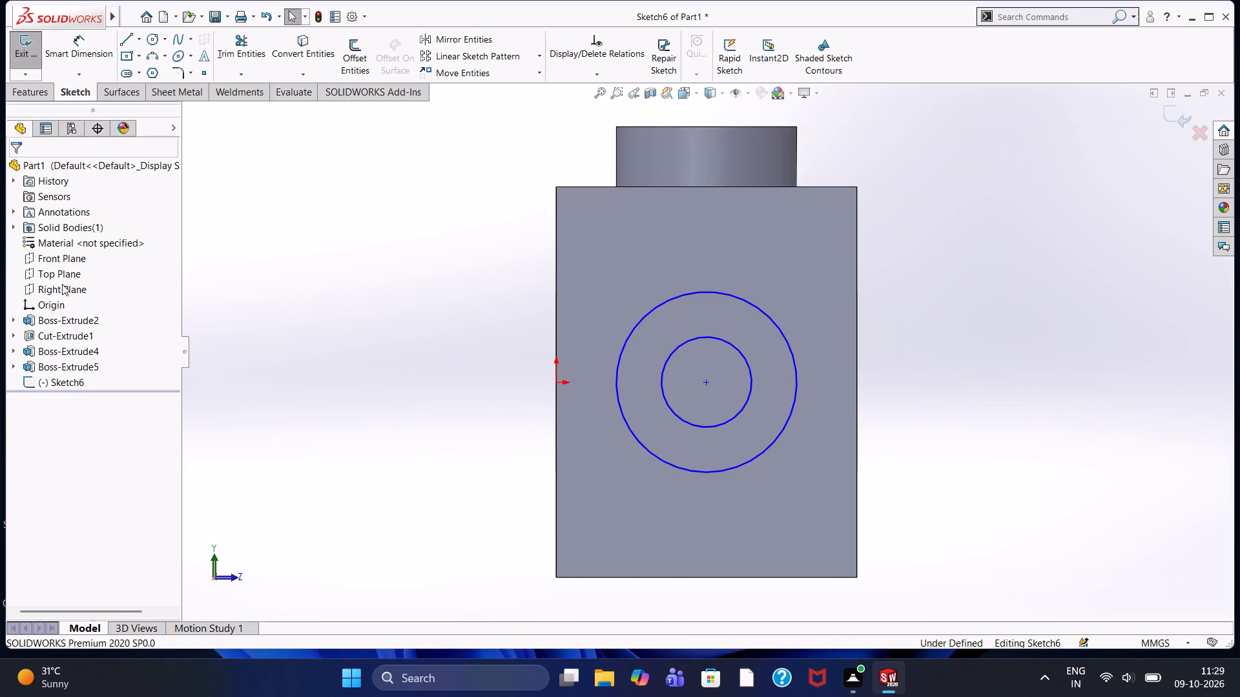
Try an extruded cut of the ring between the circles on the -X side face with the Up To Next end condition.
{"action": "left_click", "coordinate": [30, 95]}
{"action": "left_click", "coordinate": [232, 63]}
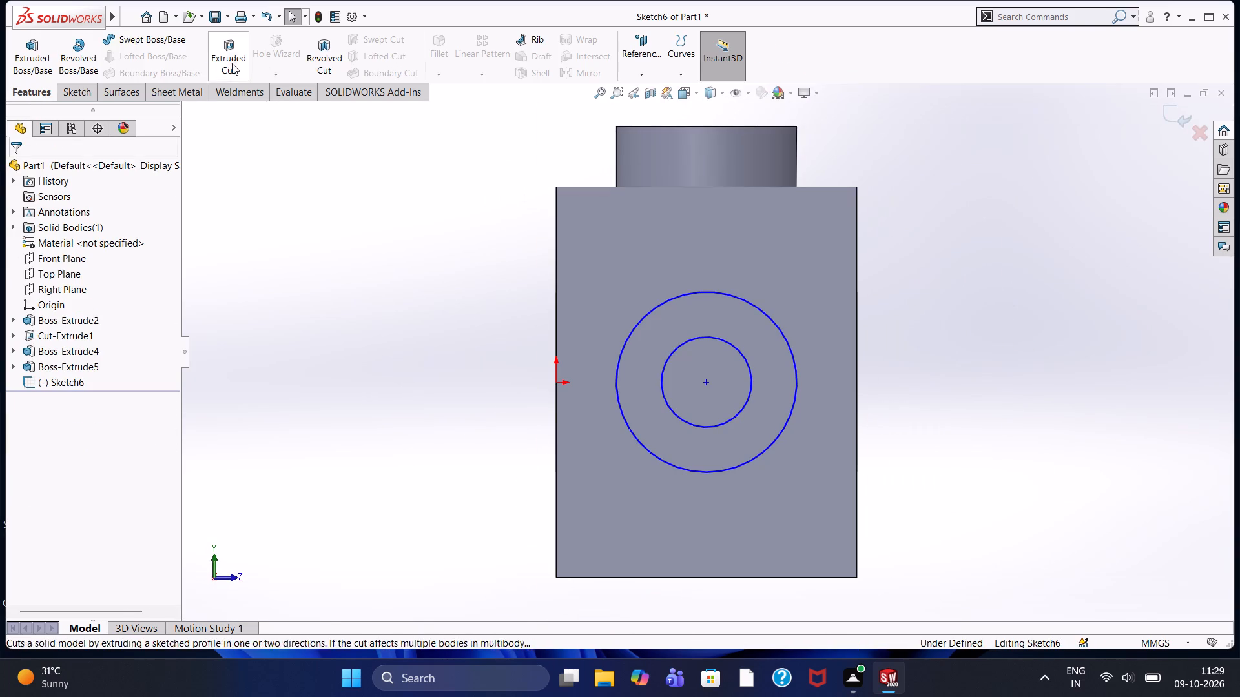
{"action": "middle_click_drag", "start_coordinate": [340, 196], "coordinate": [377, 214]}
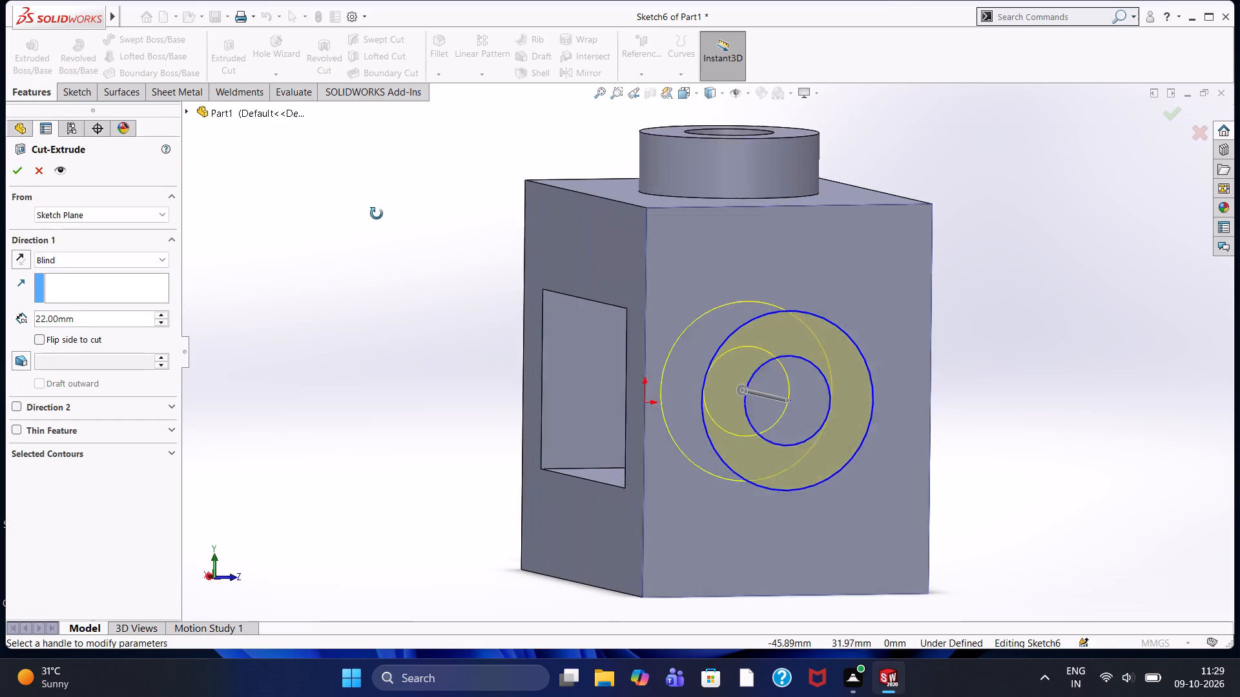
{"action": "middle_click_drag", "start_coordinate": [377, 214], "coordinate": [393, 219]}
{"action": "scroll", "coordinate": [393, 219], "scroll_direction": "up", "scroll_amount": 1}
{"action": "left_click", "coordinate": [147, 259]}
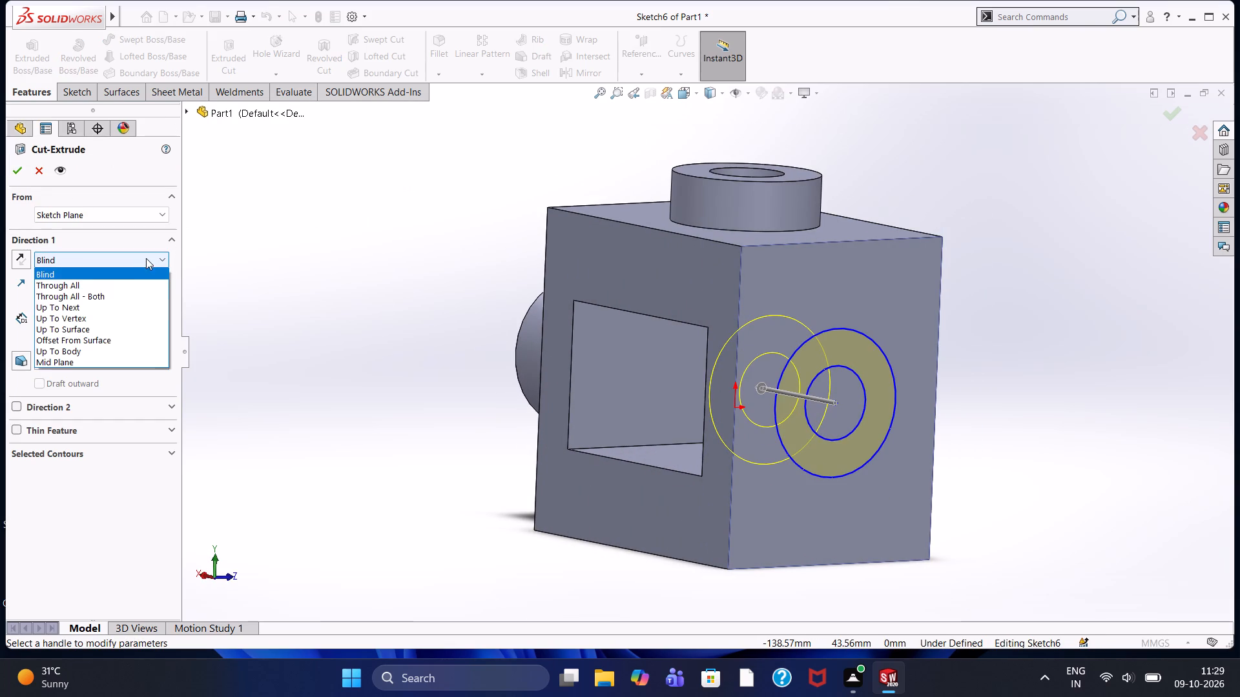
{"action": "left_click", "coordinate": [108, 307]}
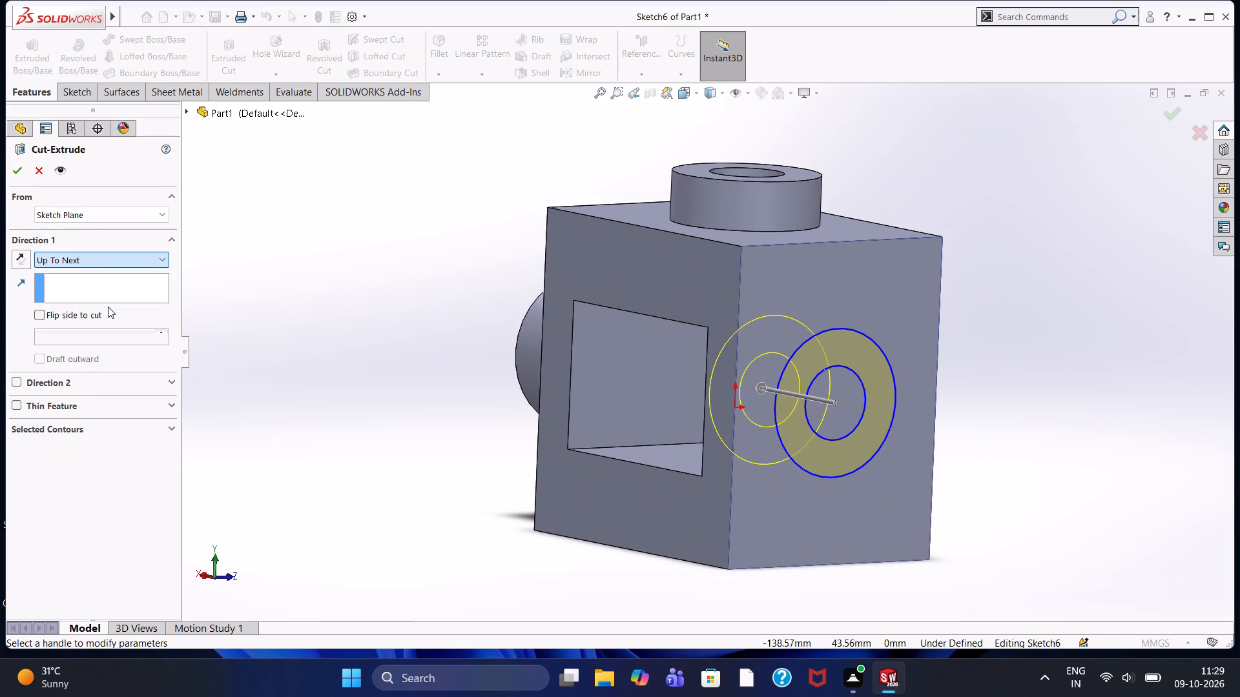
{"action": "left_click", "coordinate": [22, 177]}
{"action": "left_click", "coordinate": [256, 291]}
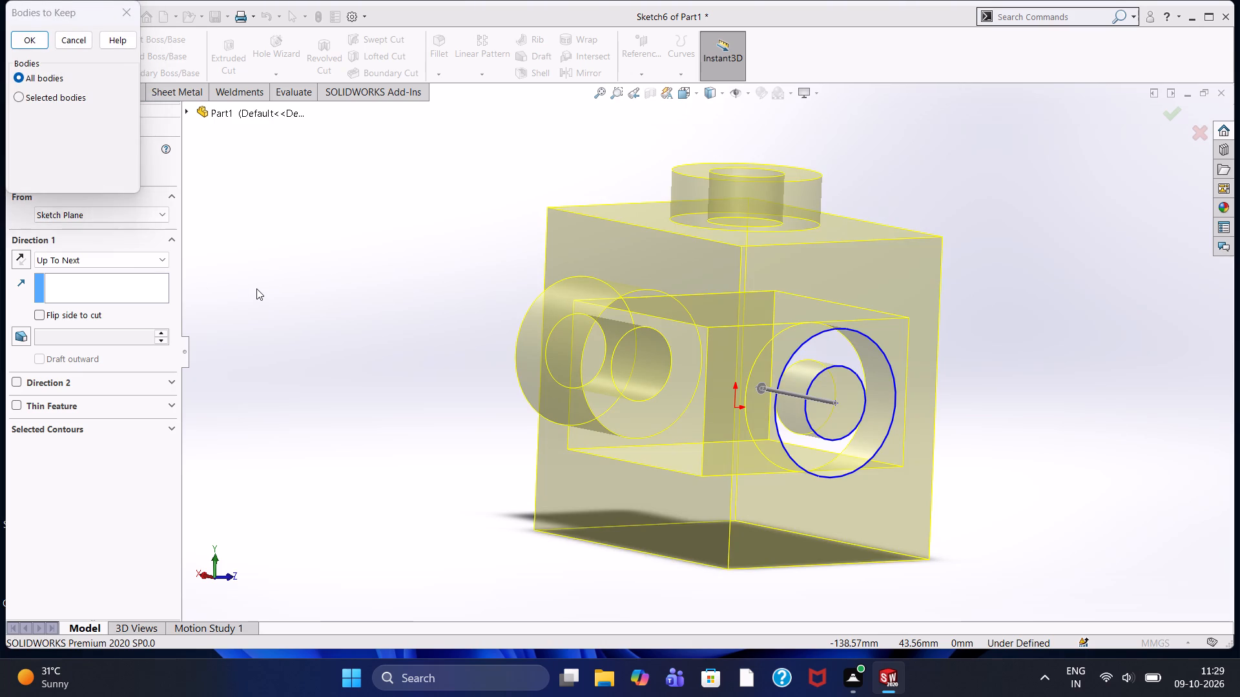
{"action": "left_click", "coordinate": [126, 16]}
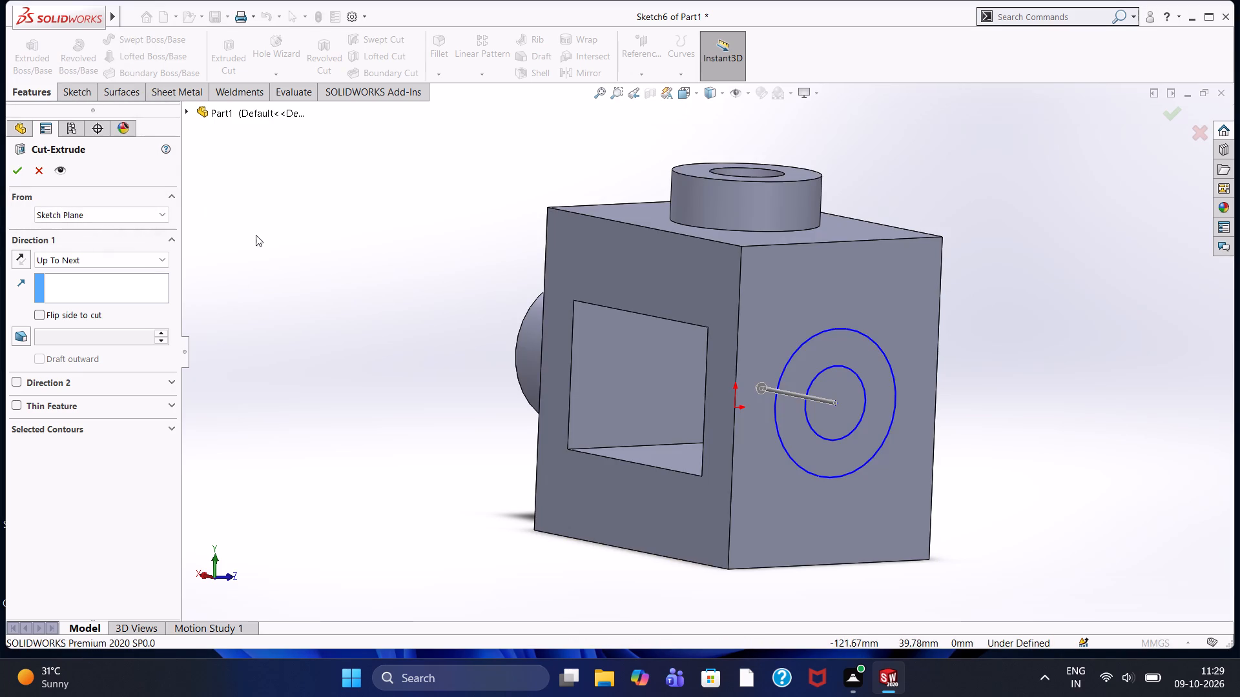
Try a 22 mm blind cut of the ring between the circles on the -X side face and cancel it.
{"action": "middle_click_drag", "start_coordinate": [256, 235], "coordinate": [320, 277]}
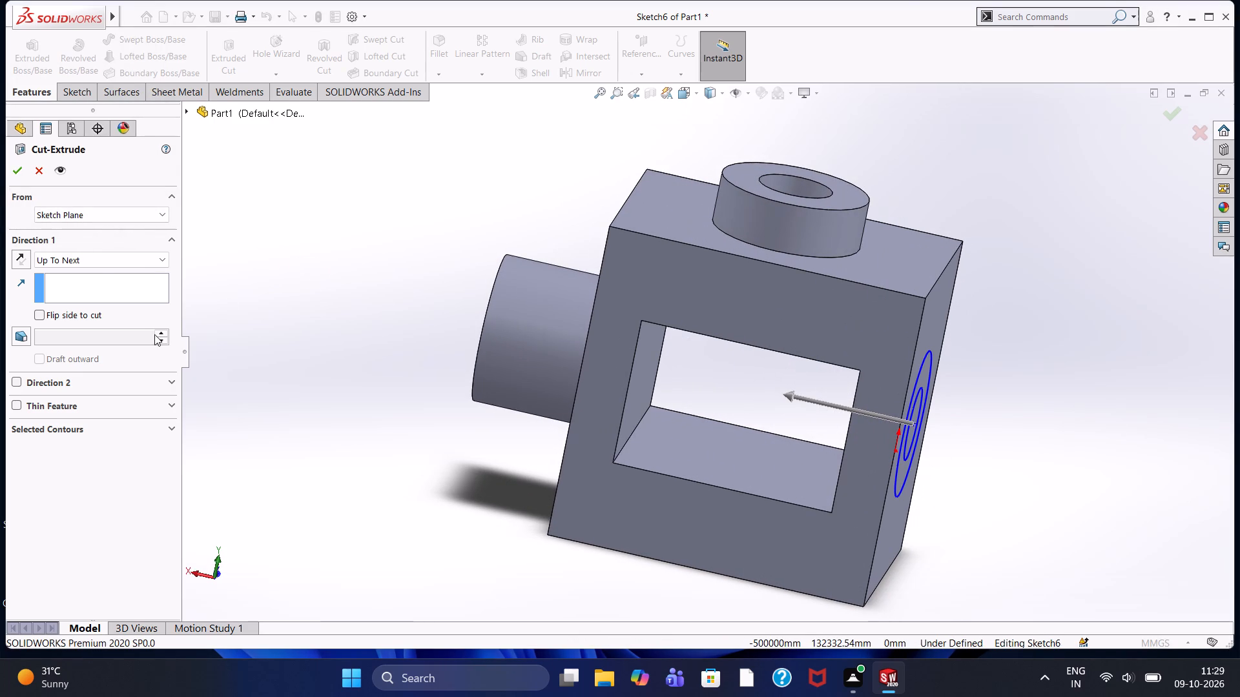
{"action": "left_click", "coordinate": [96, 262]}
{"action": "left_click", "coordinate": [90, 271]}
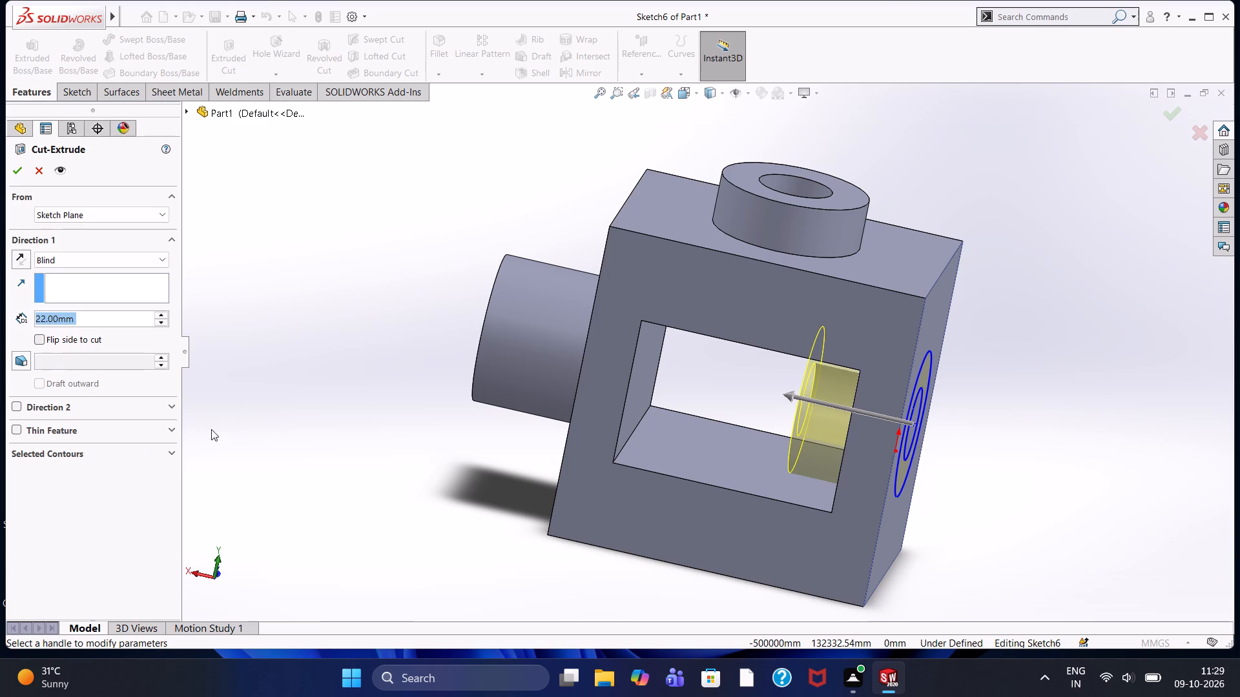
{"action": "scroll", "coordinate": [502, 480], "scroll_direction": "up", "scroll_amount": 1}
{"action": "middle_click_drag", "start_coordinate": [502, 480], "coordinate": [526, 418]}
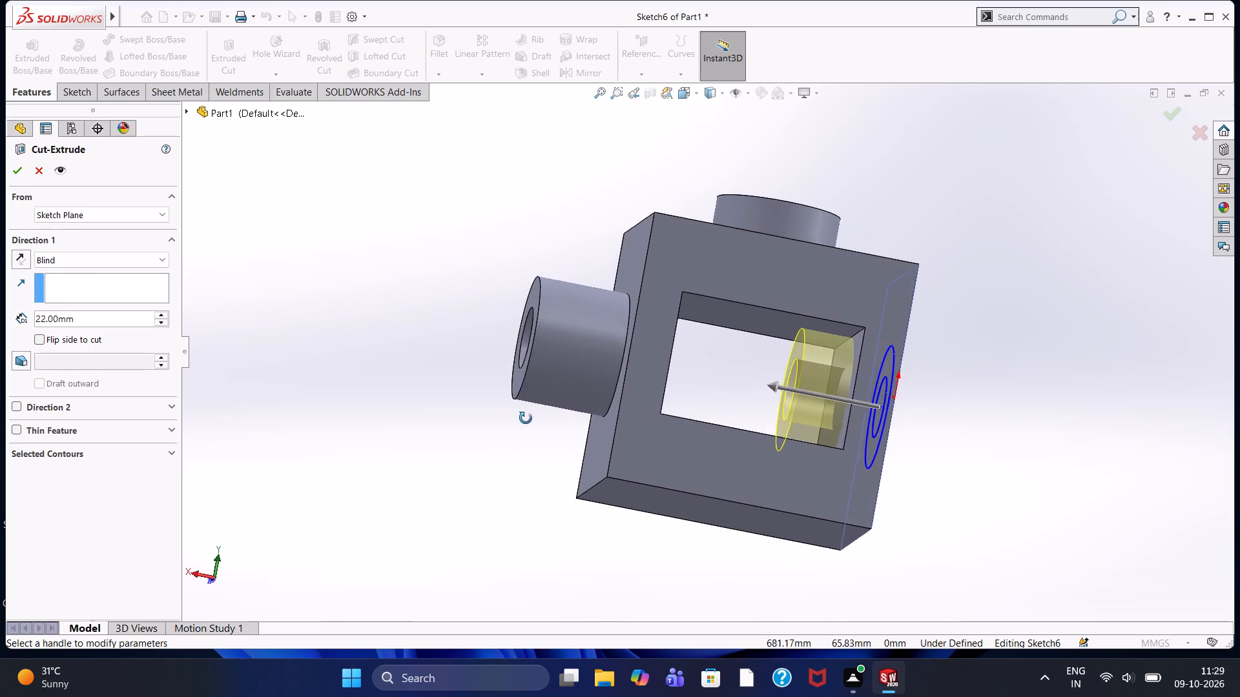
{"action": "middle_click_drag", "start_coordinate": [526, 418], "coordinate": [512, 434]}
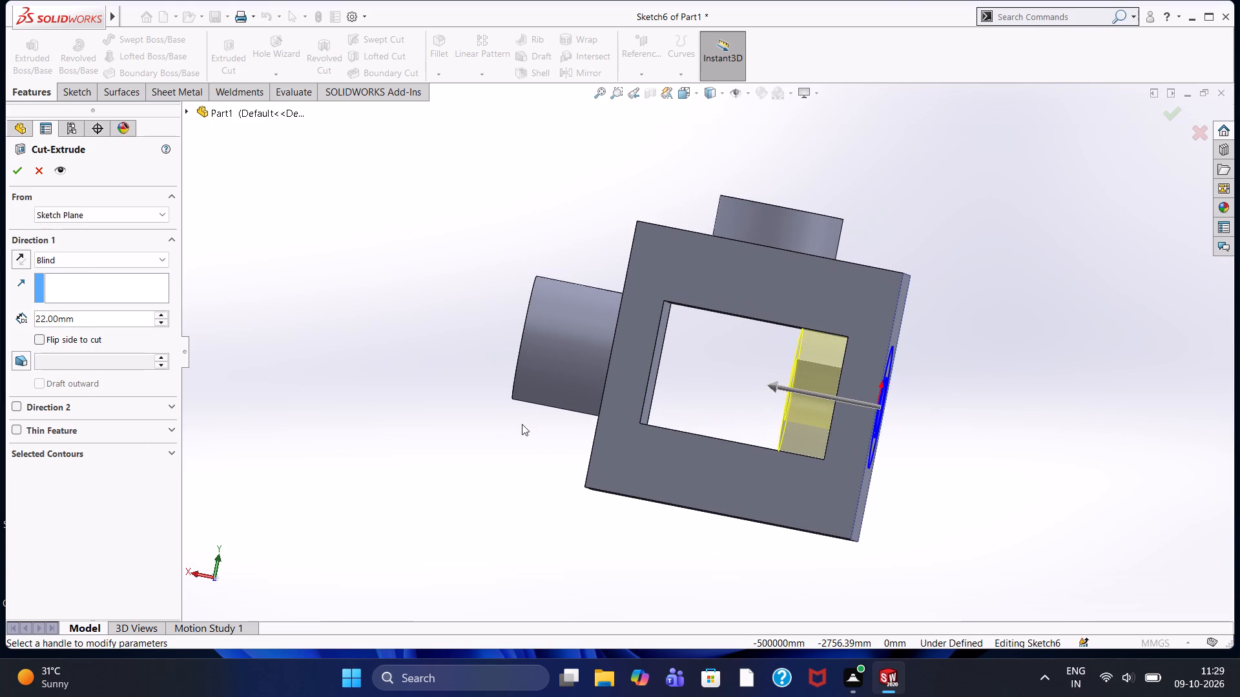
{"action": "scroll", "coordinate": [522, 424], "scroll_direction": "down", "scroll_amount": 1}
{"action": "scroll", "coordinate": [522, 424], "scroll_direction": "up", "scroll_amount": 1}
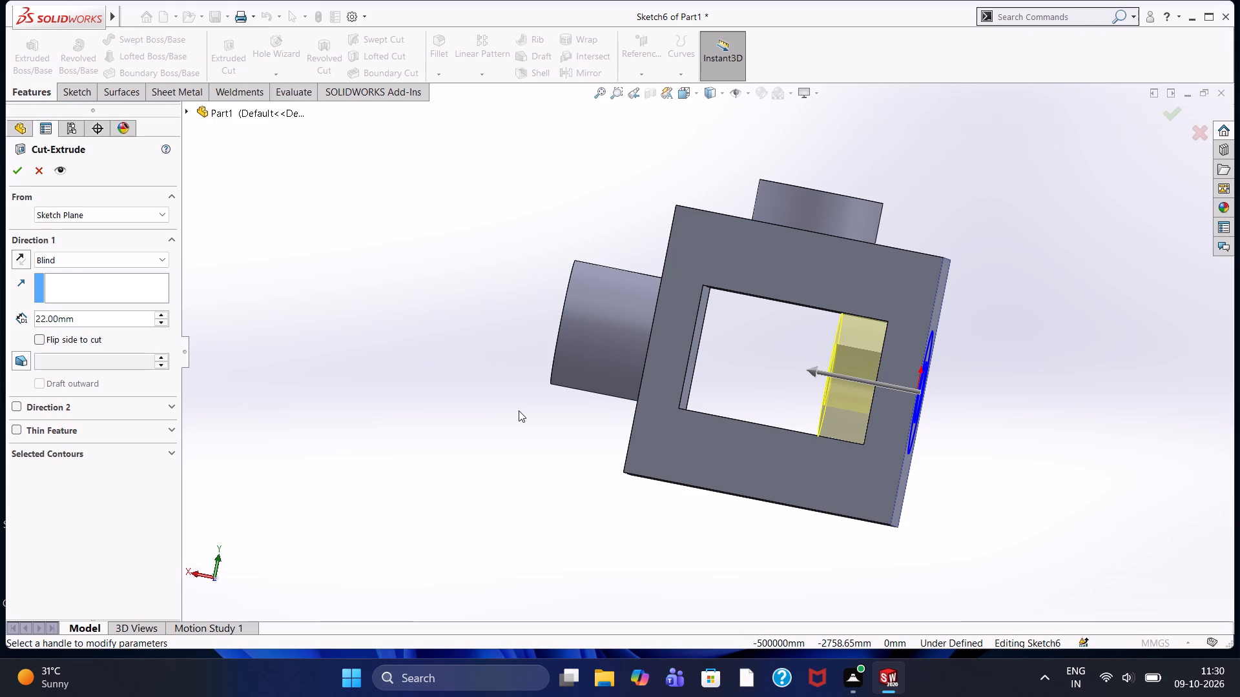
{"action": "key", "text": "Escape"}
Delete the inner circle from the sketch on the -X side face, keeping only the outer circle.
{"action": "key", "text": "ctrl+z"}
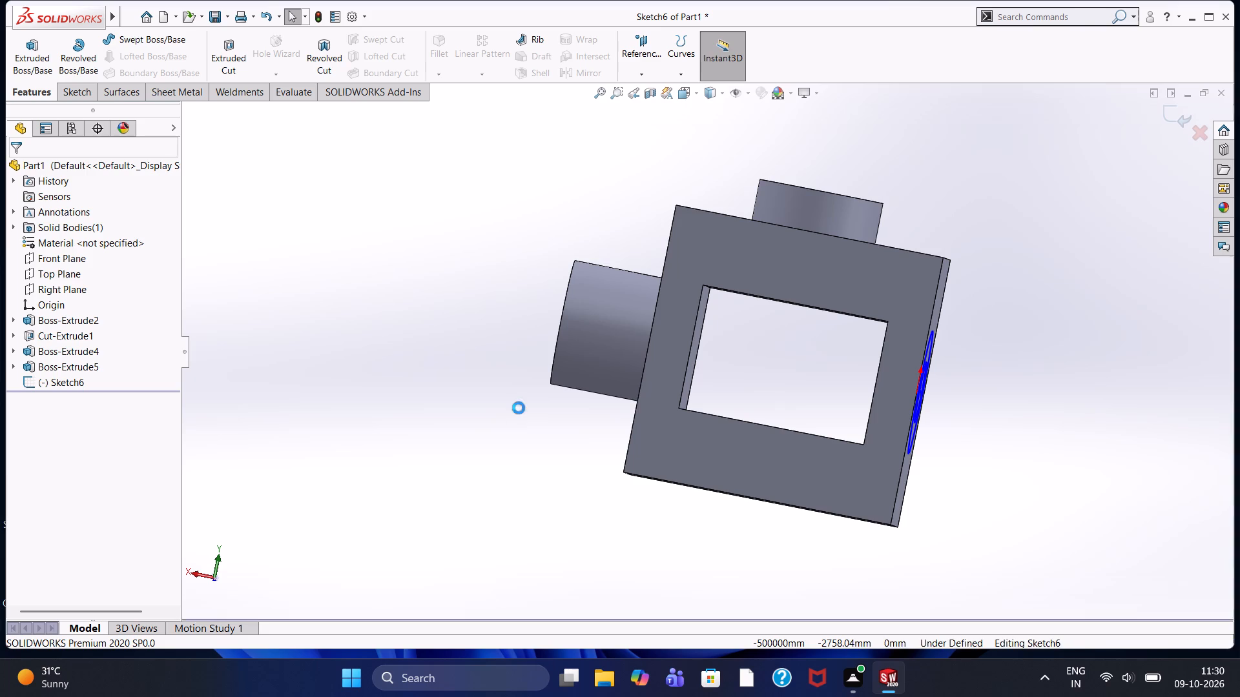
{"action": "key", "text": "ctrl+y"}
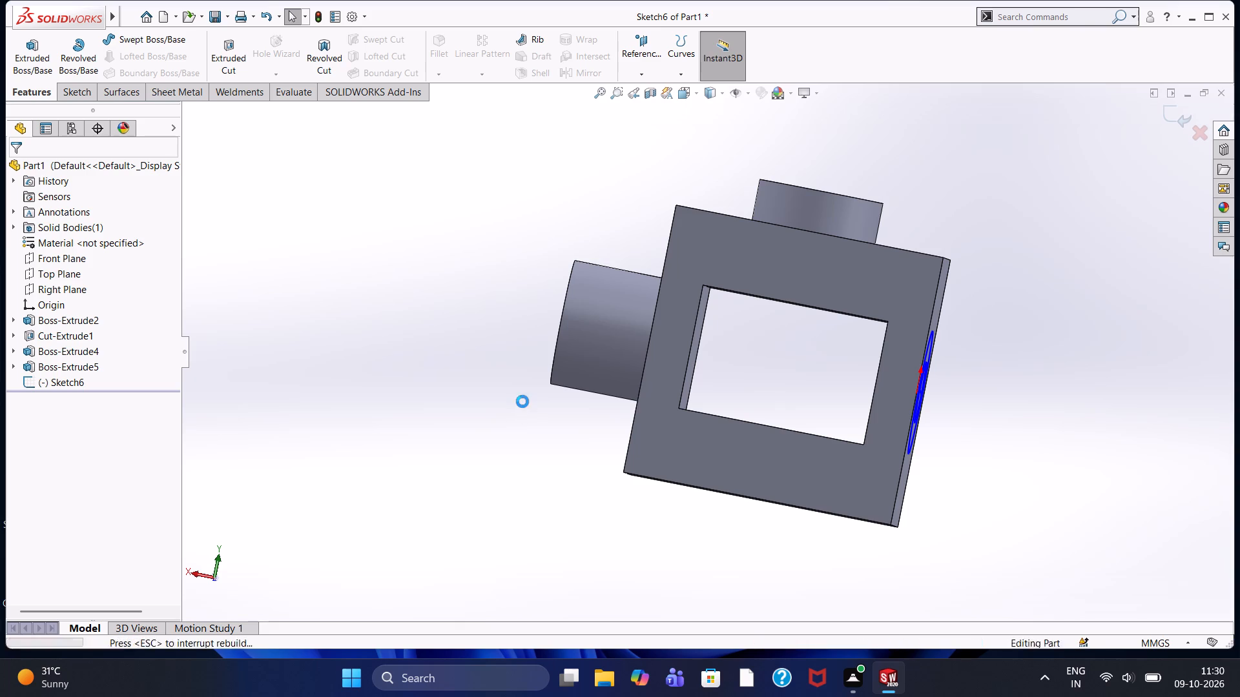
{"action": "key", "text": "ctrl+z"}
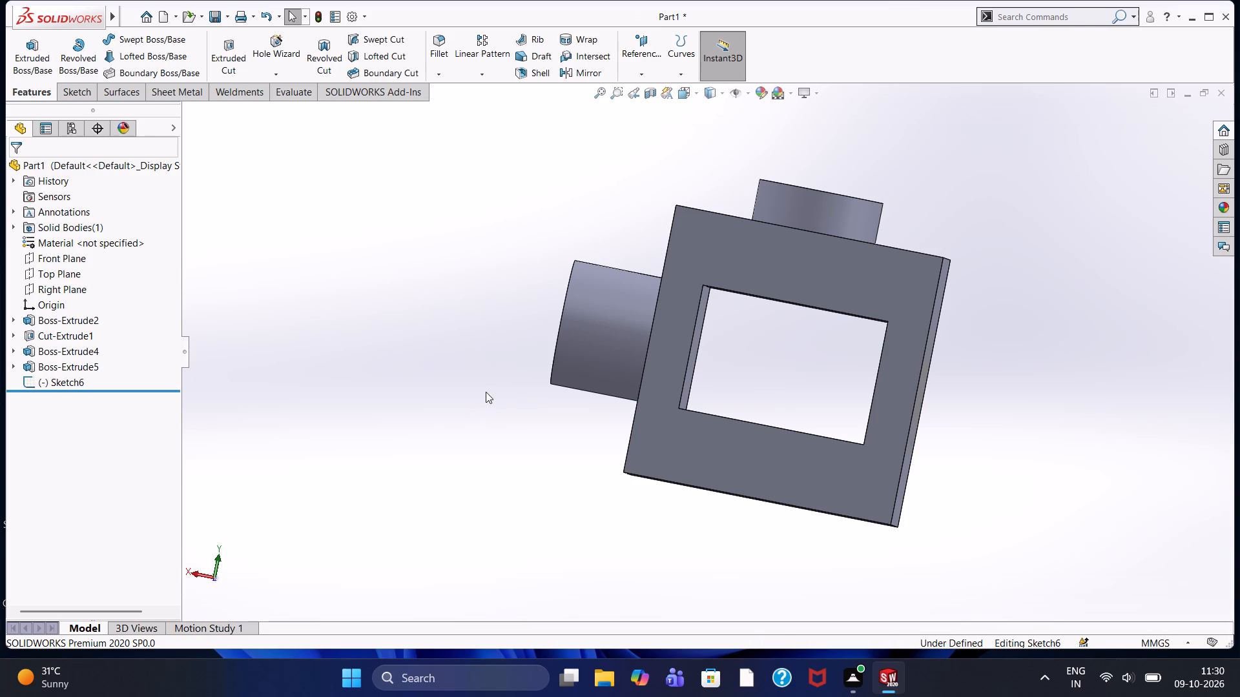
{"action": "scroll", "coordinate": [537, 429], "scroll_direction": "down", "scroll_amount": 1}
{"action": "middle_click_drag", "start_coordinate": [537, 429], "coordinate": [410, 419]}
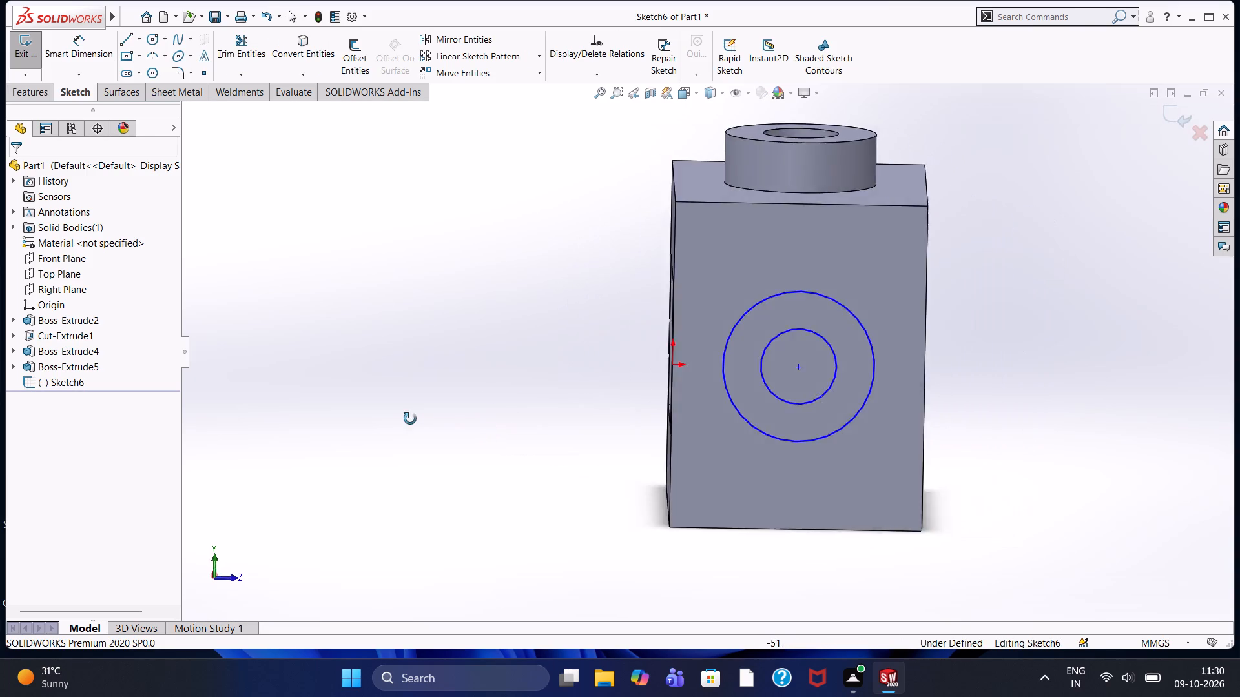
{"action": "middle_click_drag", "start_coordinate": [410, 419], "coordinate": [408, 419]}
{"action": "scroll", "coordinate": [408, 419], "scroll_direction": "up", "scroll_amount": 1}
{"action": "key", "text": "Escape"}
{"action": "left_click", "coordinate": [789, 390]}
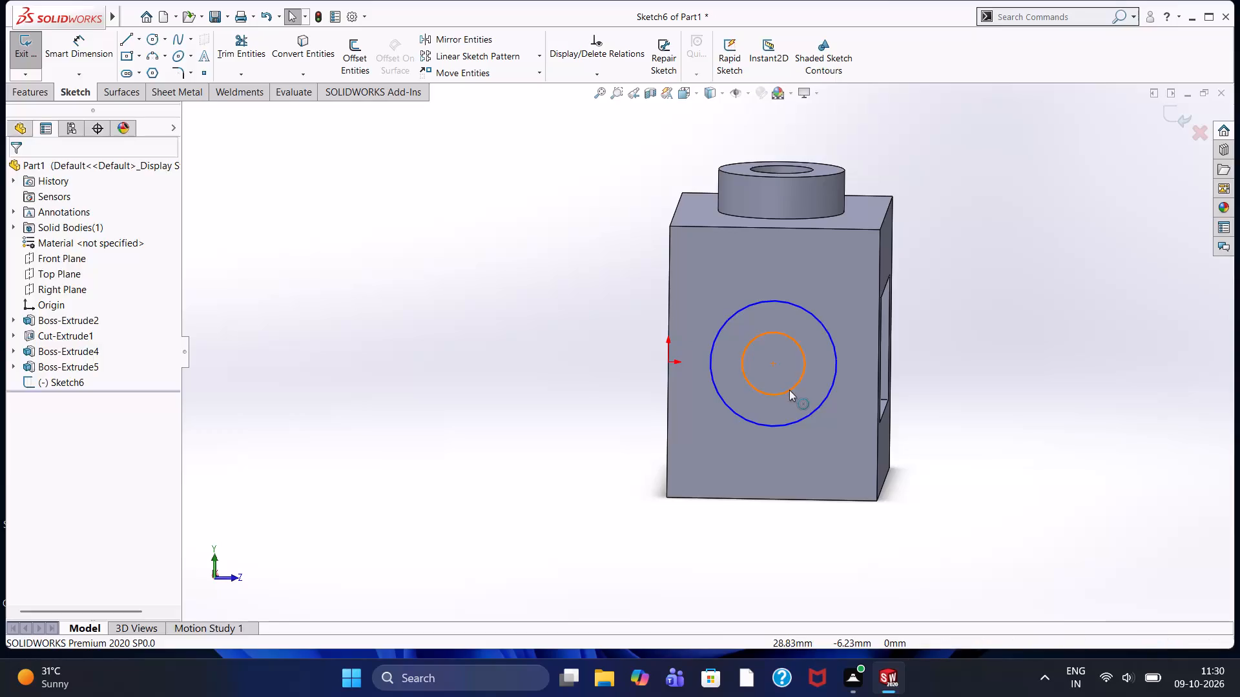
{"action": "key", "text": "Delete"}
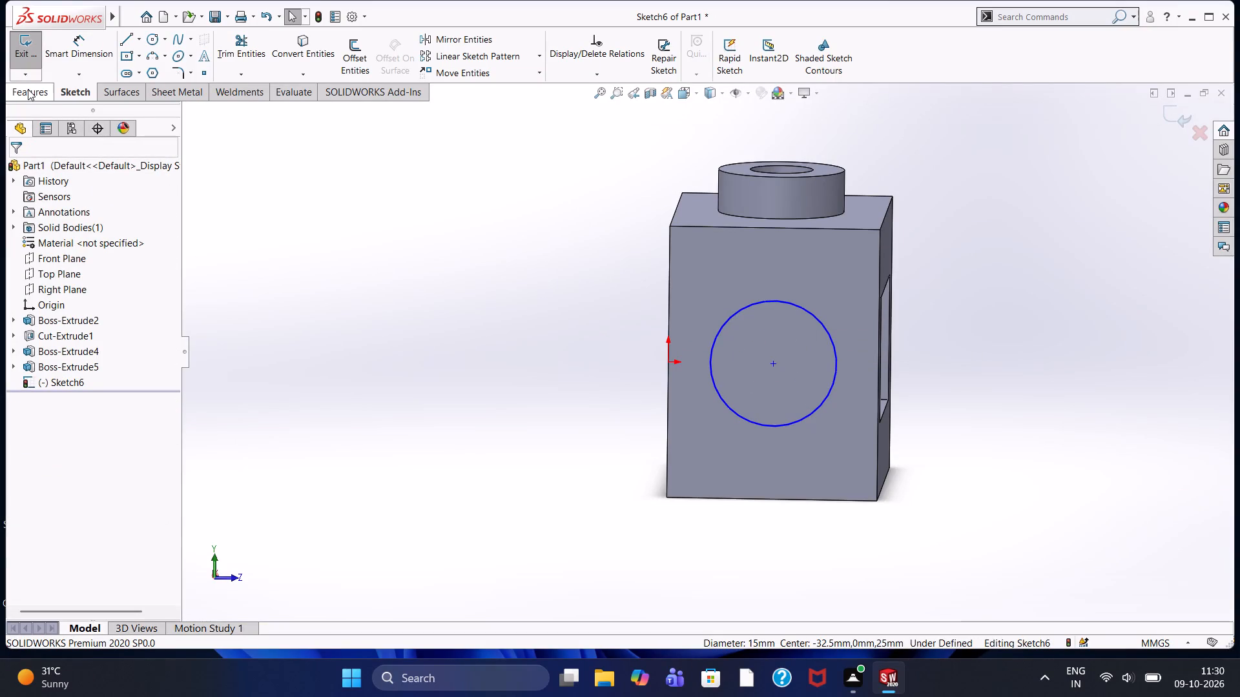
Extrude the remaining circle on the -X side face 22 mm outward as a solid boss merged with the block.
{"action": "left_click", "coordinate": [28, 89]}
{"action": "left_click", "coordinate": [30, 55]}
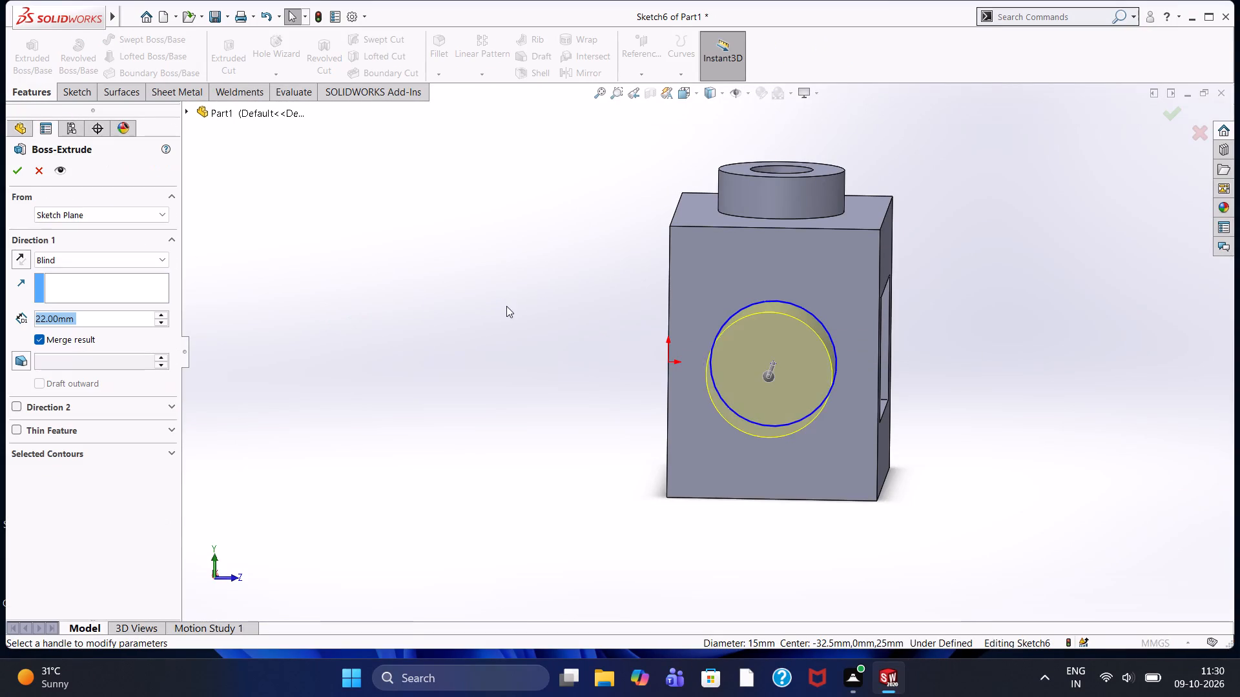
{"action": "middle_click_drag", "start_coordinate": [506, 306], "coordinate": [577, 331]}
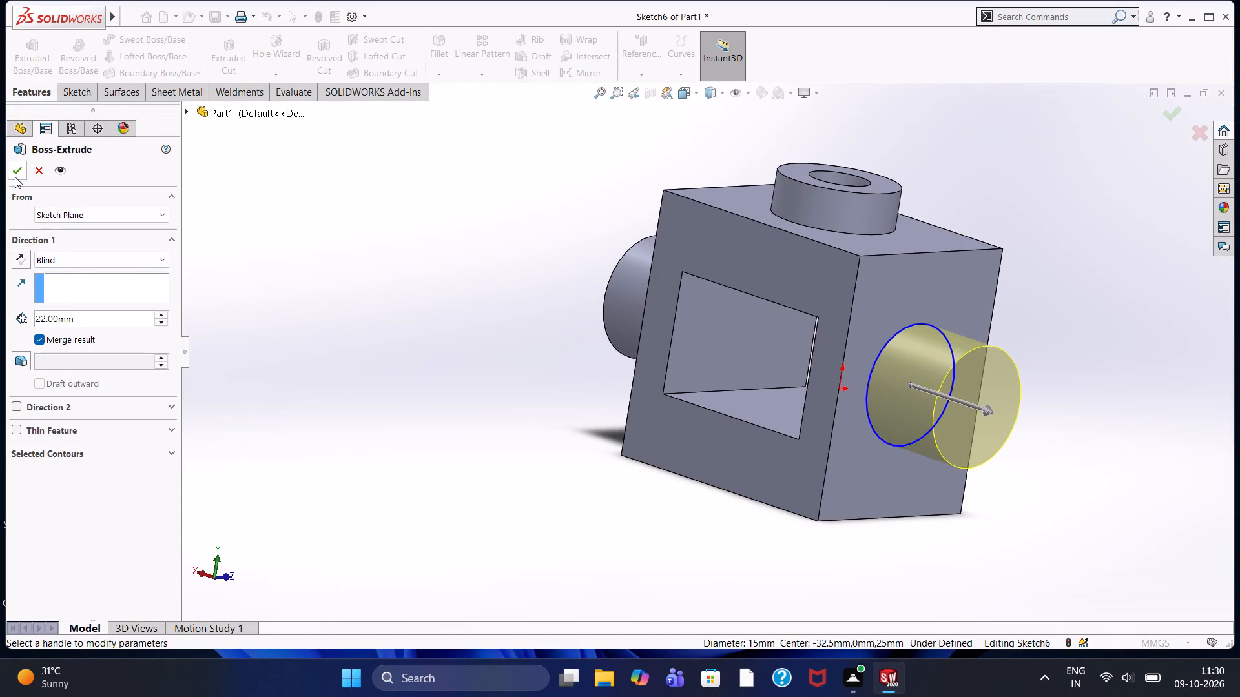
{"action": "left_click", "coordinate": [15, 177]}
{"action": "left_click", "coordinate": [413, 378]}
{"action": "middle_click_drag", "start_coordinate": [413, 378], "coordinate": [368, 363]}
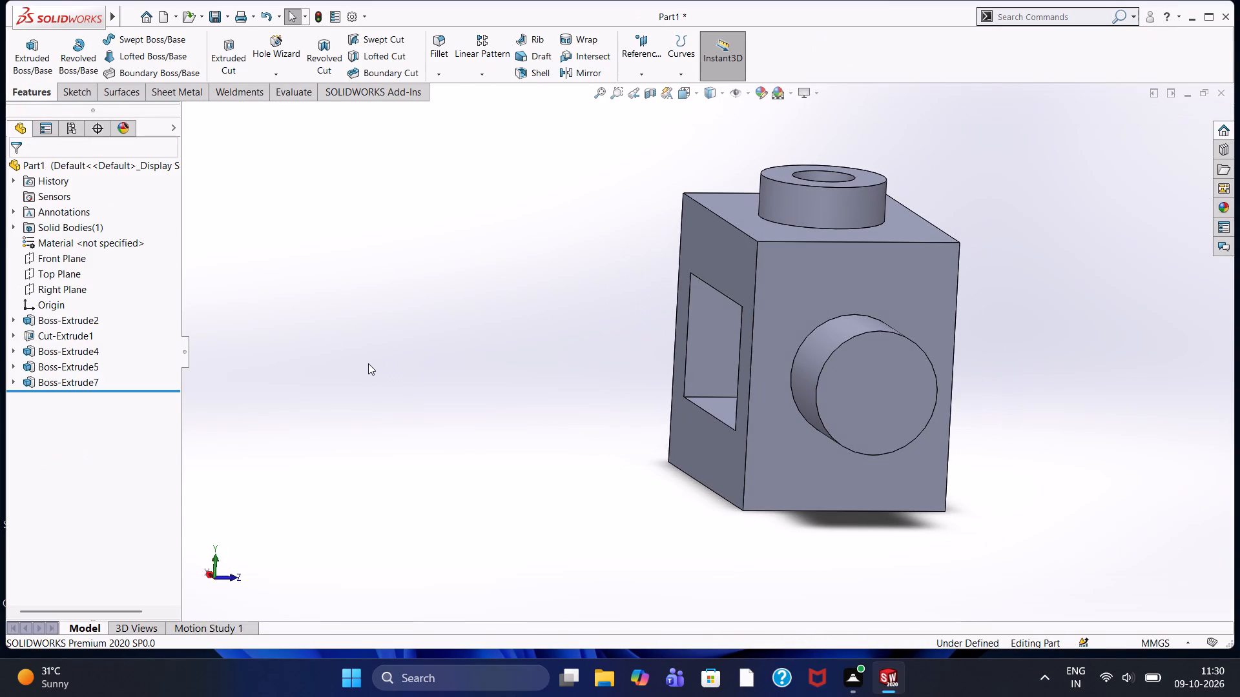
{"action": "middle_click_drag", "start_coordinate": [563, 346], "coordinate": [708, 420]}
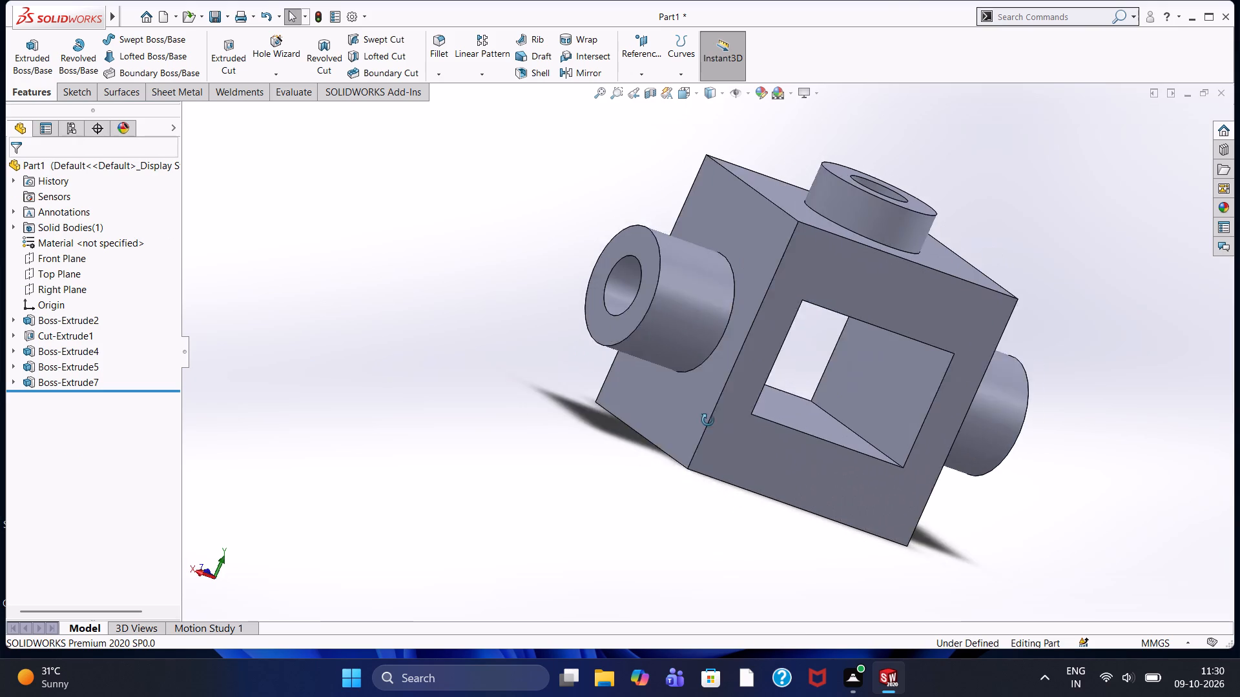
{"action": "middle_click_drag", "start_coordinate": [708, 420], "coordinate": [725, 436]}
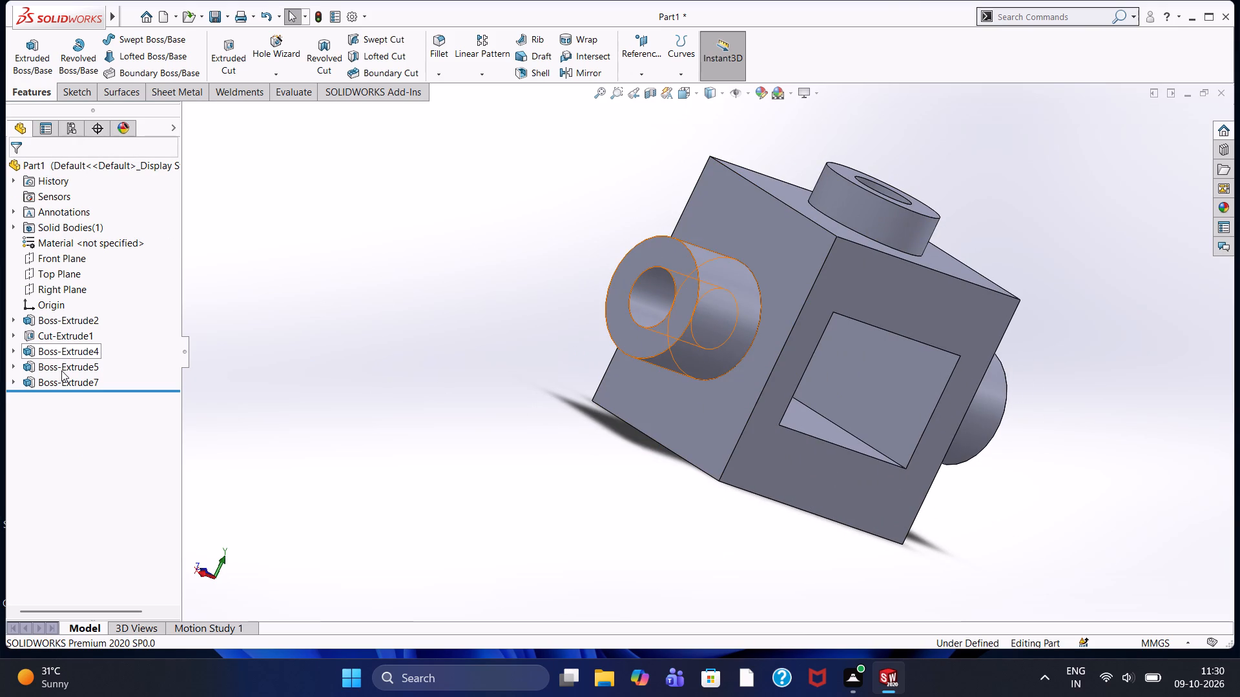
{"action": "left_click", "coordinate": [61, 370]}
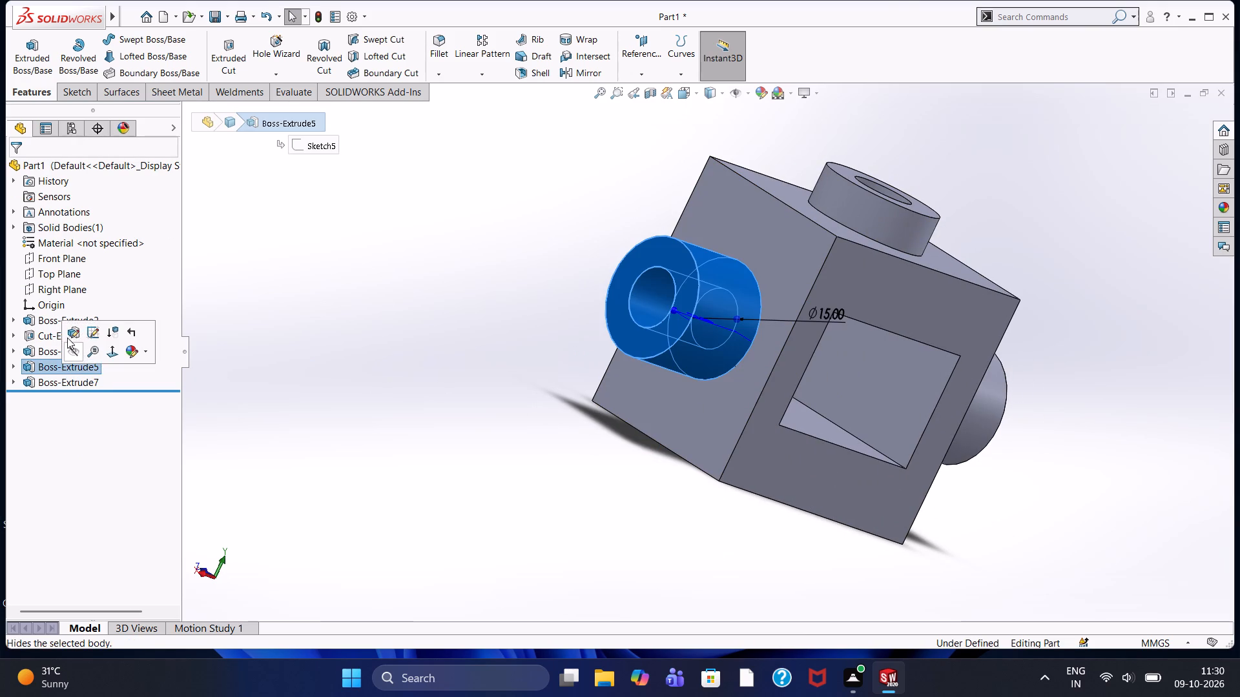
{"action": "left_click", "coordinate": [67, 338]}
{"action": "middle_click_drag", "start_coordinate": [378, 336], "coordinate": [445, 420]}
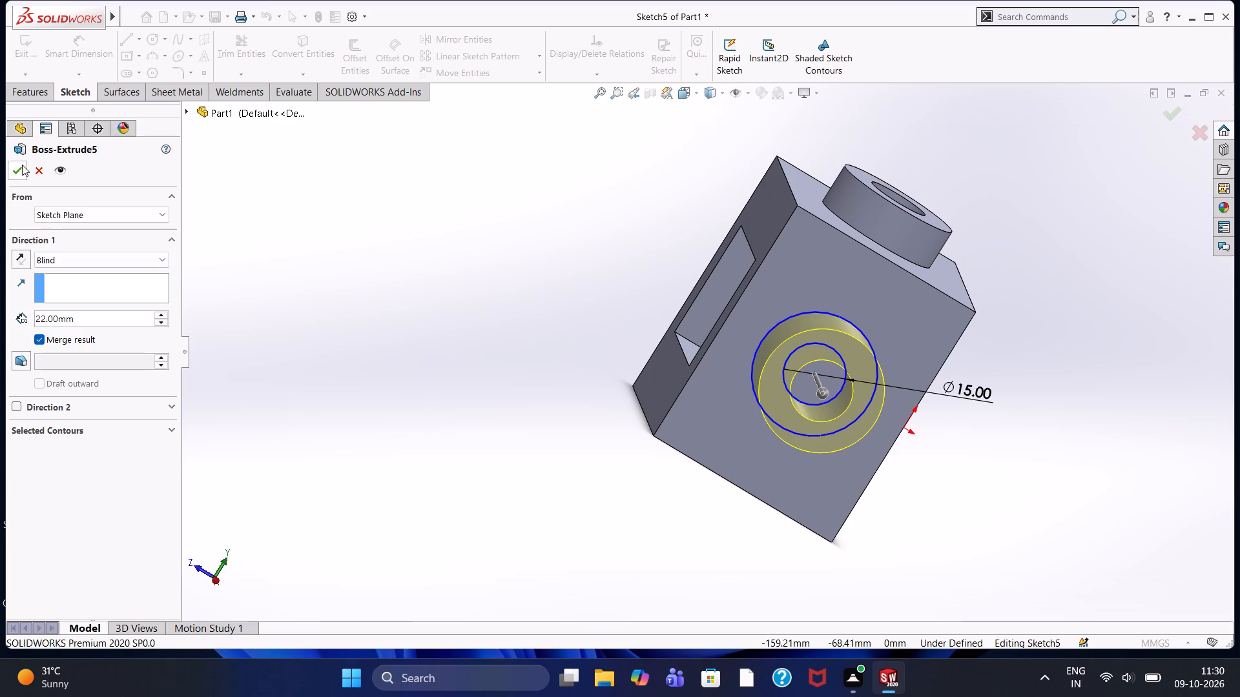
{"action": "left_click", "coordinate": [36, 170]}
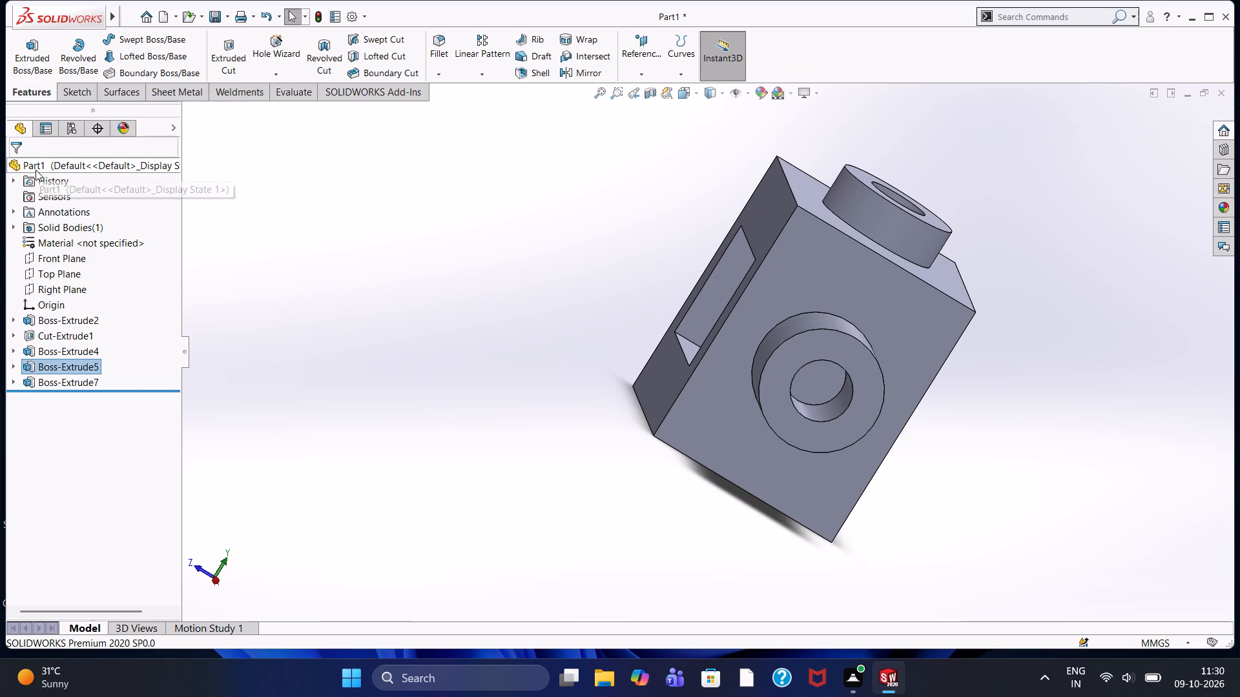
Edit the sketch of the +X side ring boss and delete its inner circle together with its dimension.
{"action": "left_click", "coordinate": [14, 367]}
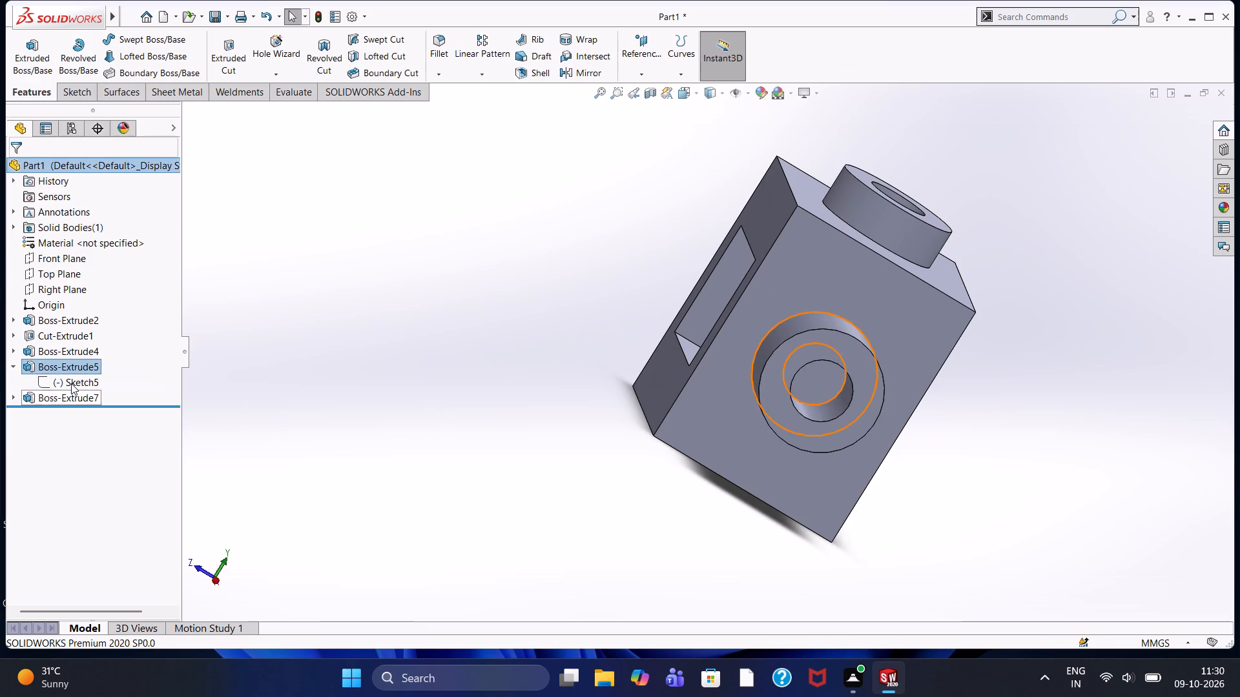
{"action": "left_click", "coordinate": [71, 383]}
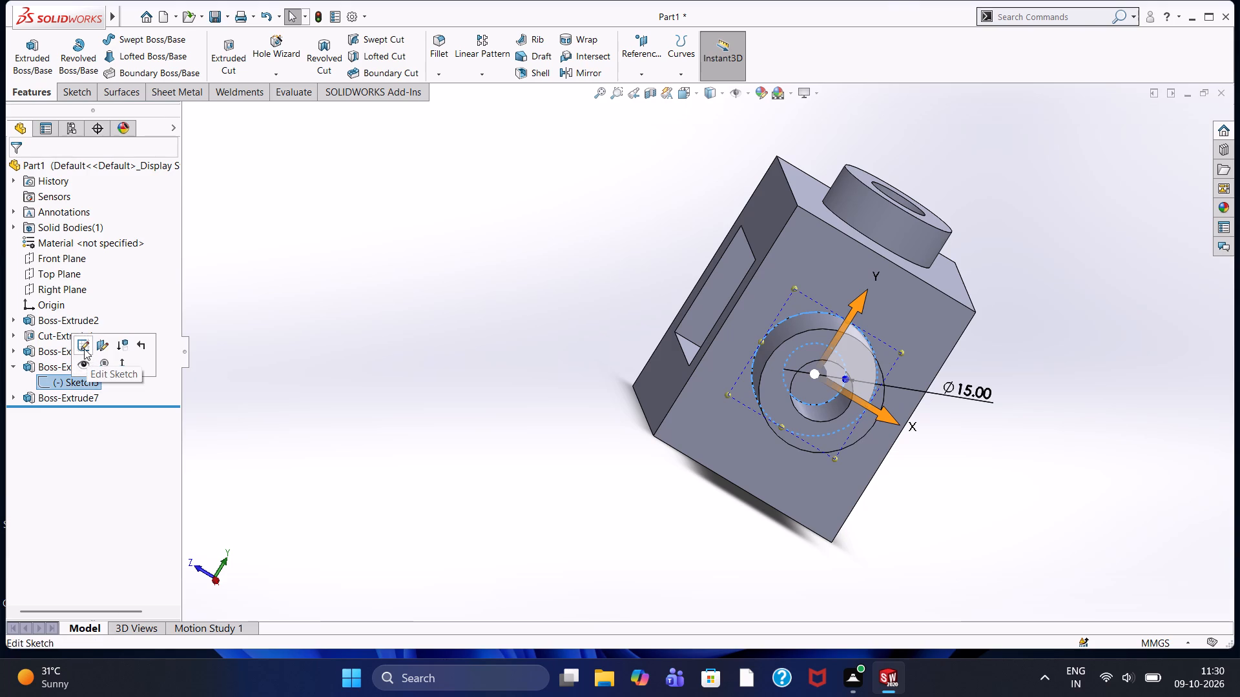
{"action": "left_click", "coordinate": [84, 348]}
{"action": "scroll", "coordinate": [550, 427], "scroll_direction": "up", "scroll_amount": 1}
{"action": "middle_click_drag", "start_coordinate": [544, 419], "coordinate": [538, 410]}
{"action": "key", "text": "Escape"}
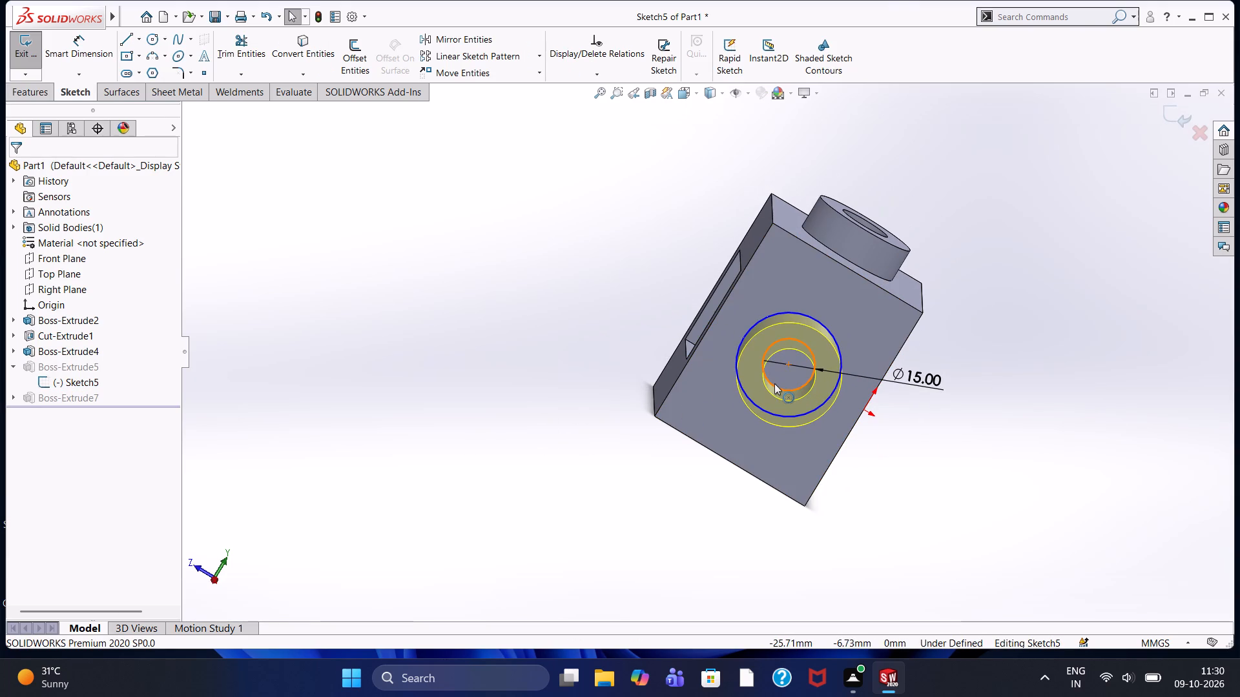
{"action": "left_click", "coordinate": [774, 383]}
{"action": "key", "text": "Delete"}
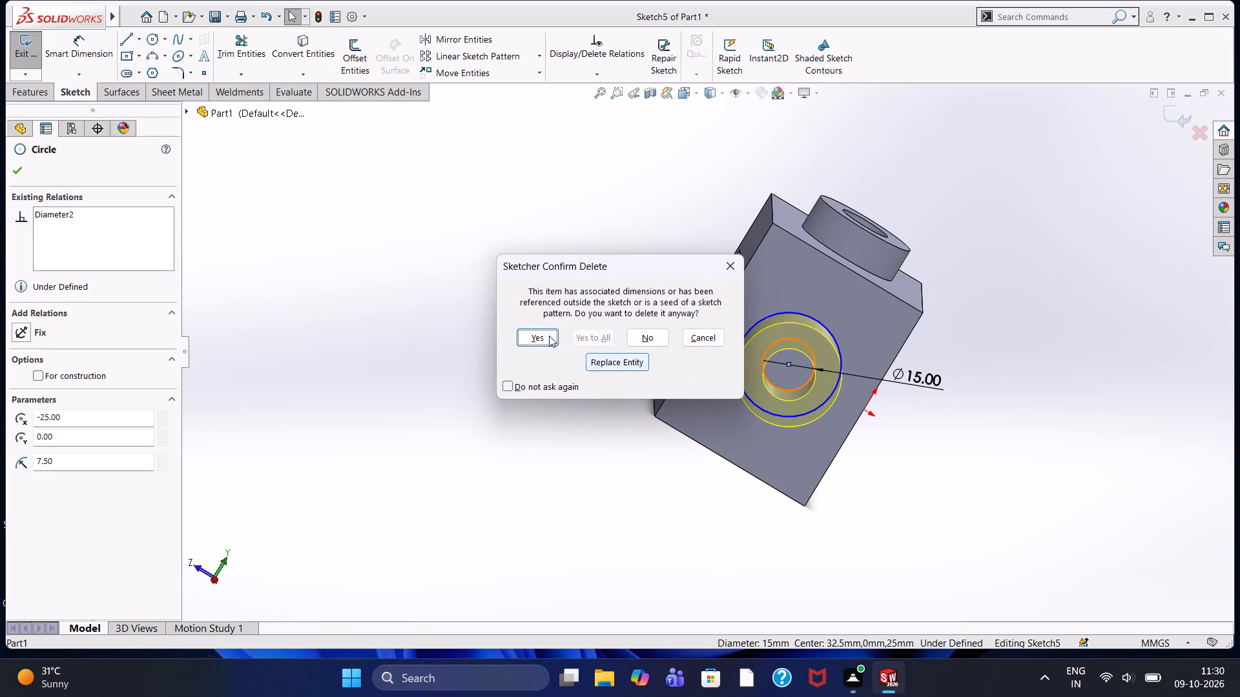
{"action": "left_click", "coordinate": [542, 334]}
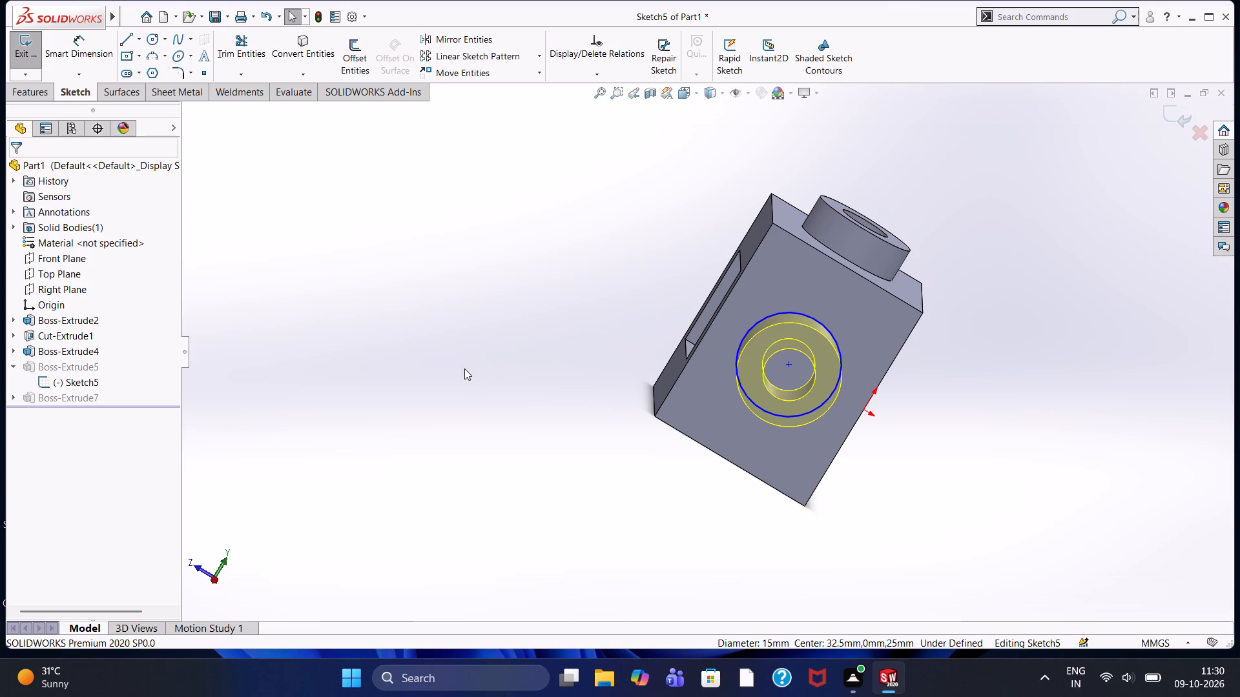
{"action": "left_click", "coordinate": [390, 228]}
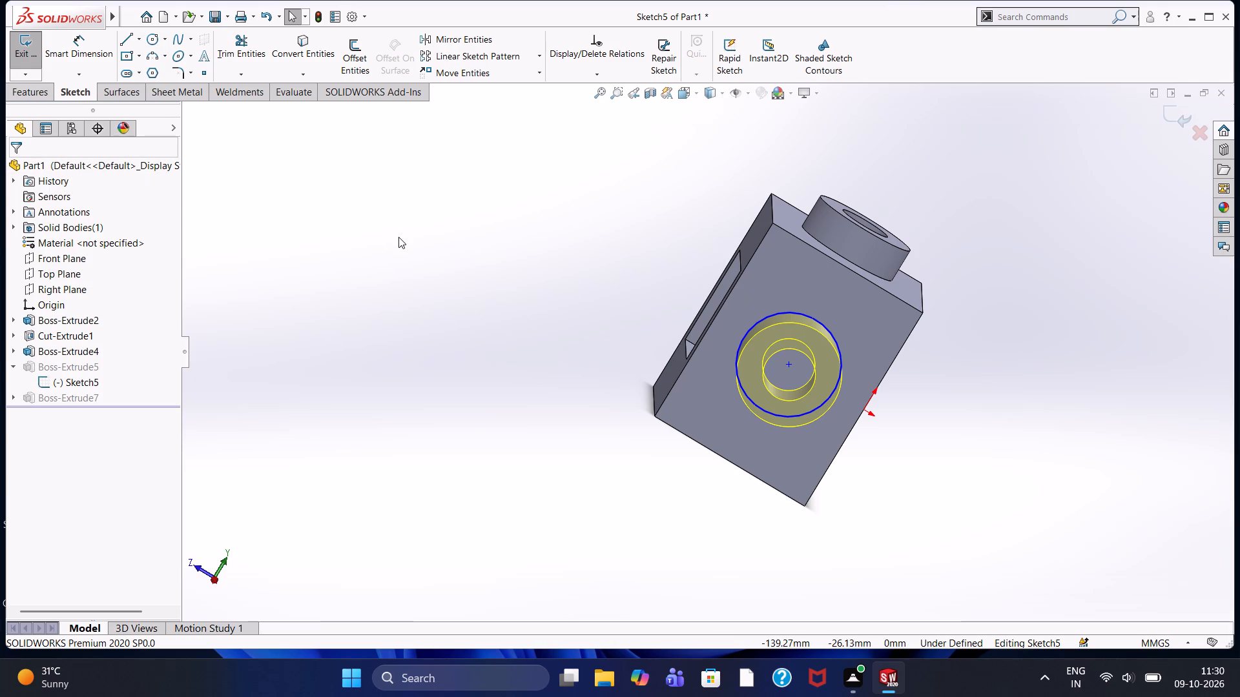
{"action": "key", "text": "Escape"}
Undo the side-boss edits, the -X boss and the +X ring extrusion, returning to the two-circle sketch on the +X side face.
{"action": "middle_click_drag", "start_coordinate": [535, 258], "coordinate": [579, 348]}
{"action": "key", "text": "Escape"}
{"action": "key", "text": "ctrl+z"}
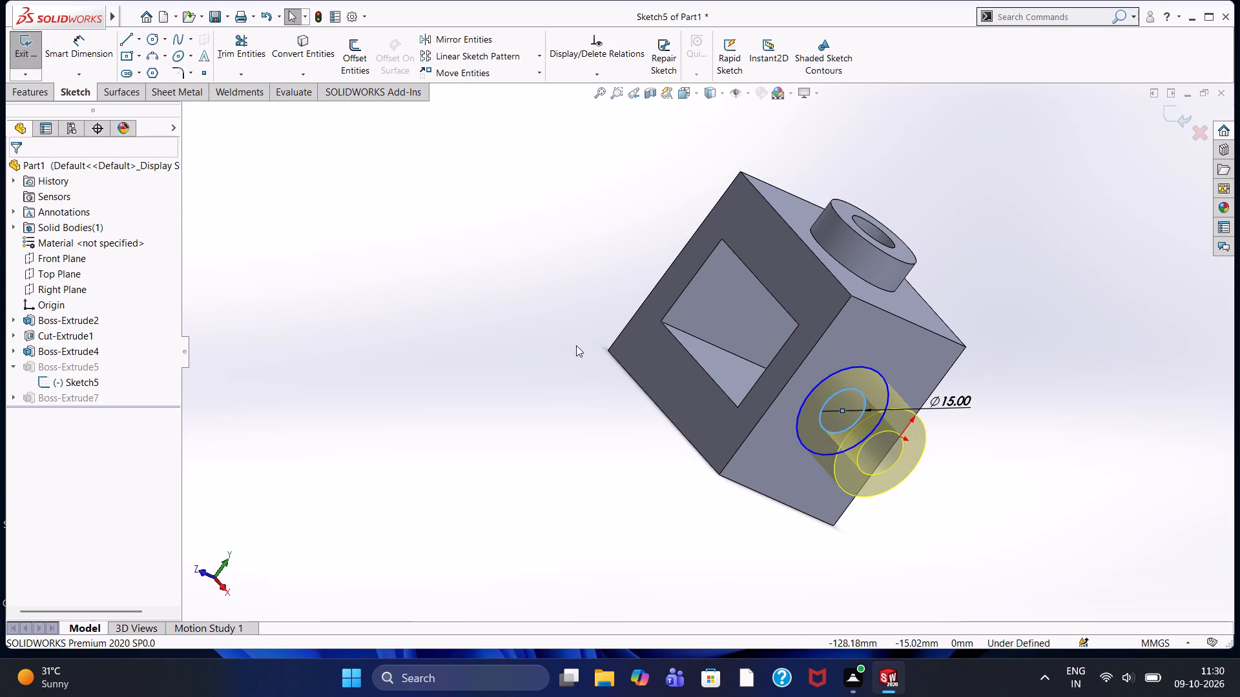
{"action": "key", "text": "ctrl+z"}
{"action": "key", "text": "ctrl+z"}
{"action": "key", "text": "ctrl+z"}
{"action": "key", "text": "ctrl+z"}
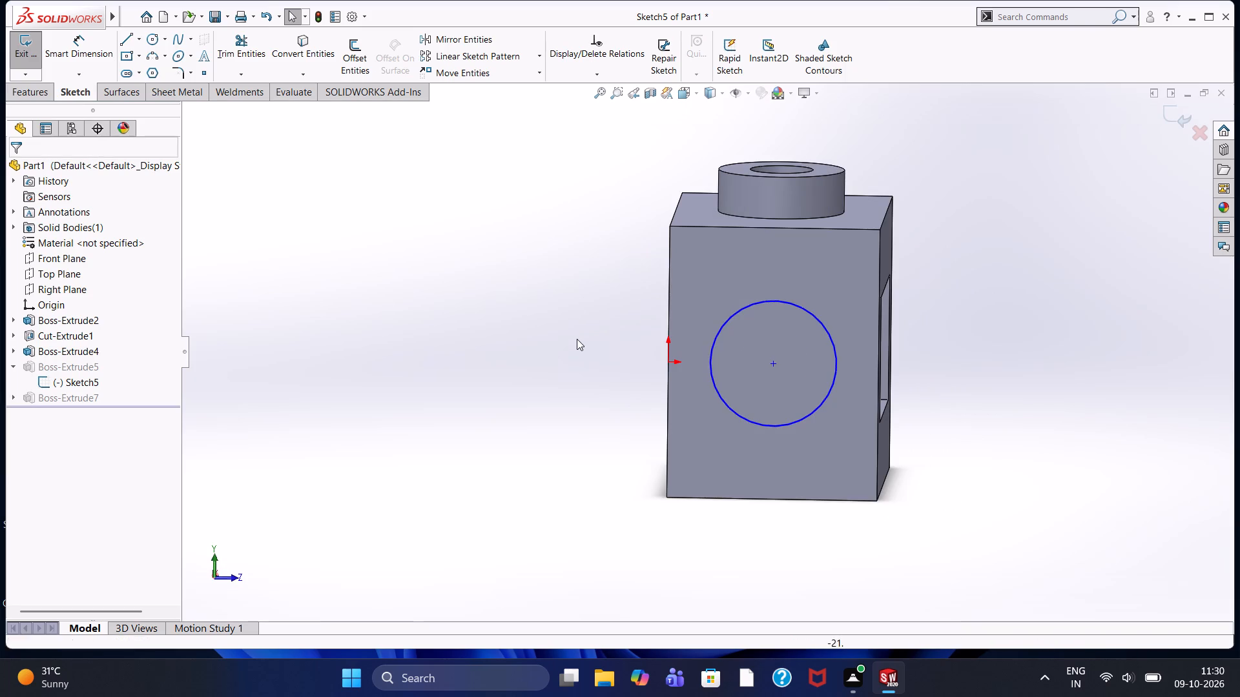
{"action": "key", "text": "ctrl+z"}
{"action": "key", "text": "ctrl+z"}
{"action": "key", "text": "ctrl+z"}
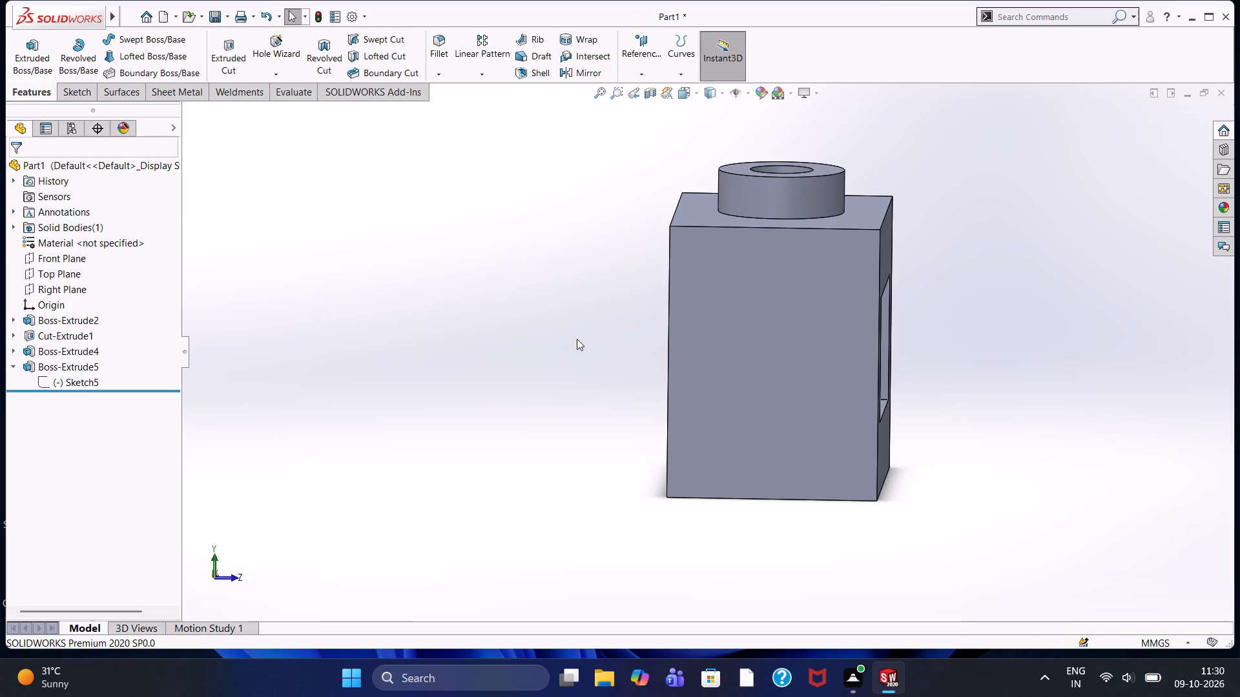
{"action": "middle_click_drag", "start_coordinate": [624, 367], "coordinate": [803, 528]}
{"action": "key", "text": "ctrl+z"}
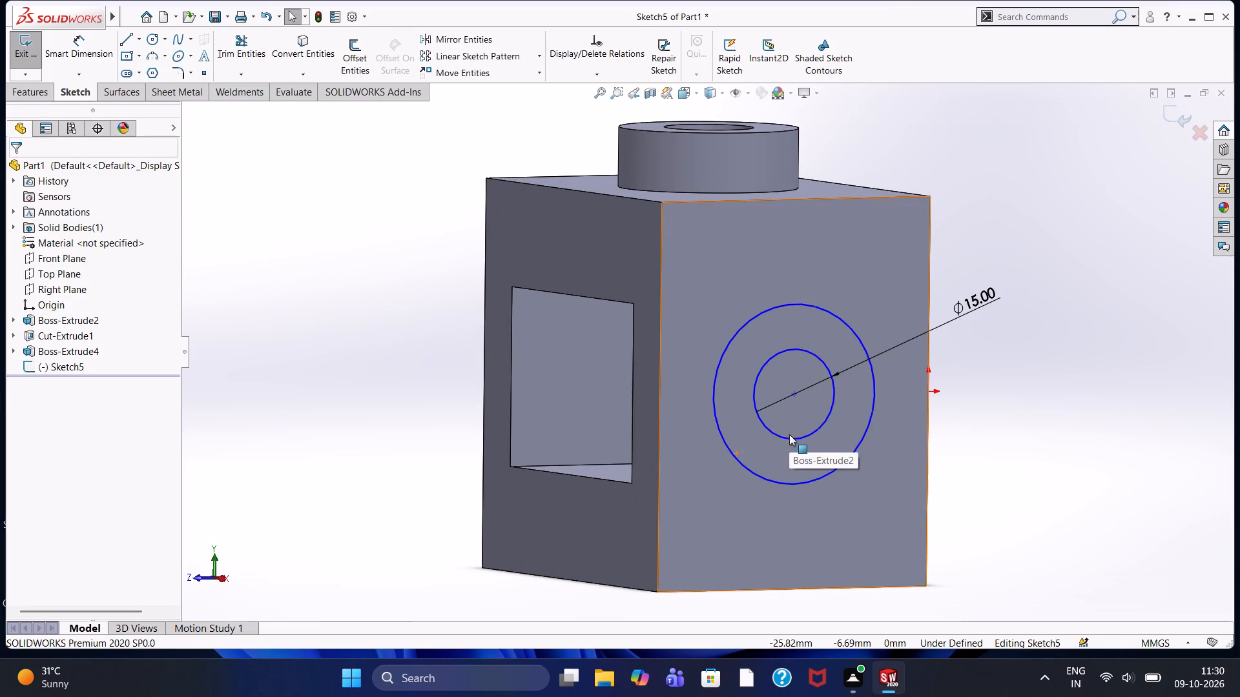
Delete the inner circle and its diameter dimension from the sketch on the +X side face.
{"action": "left_click", "coordinate": [798, 439]}
{"action": "key", "text": "Delete"}
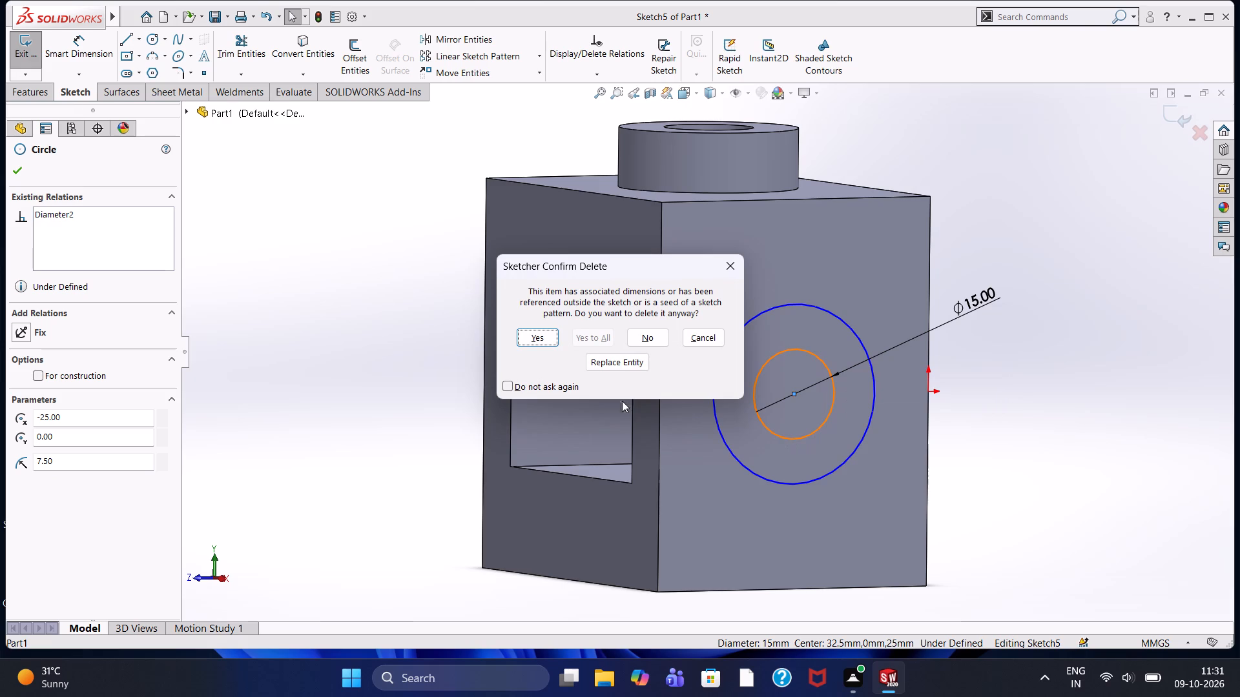
{"action": "left_click", "coordinate": [546, 335]}
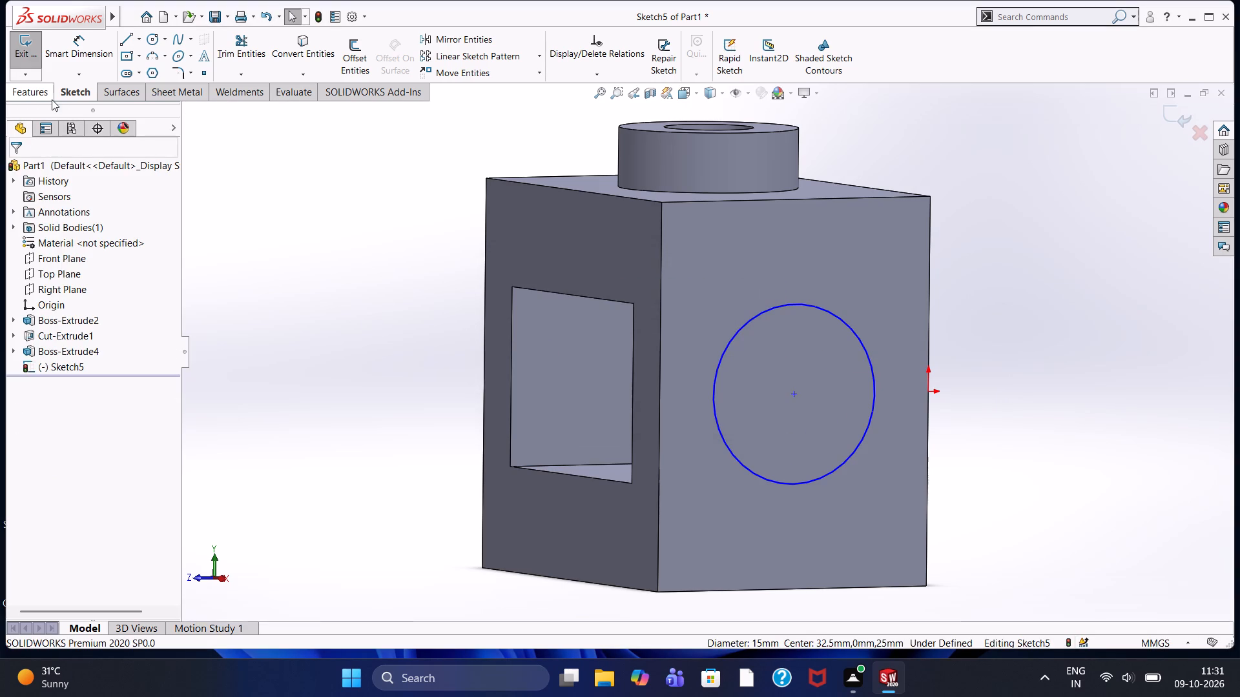
Extrude the remaining circle on the +X side face 22 mm outward as a solid boss merged with the block.
{"action": "left_click", "coordinate": [28, 86]}
{"action": "left_click", "coordinate": [30, 67]}
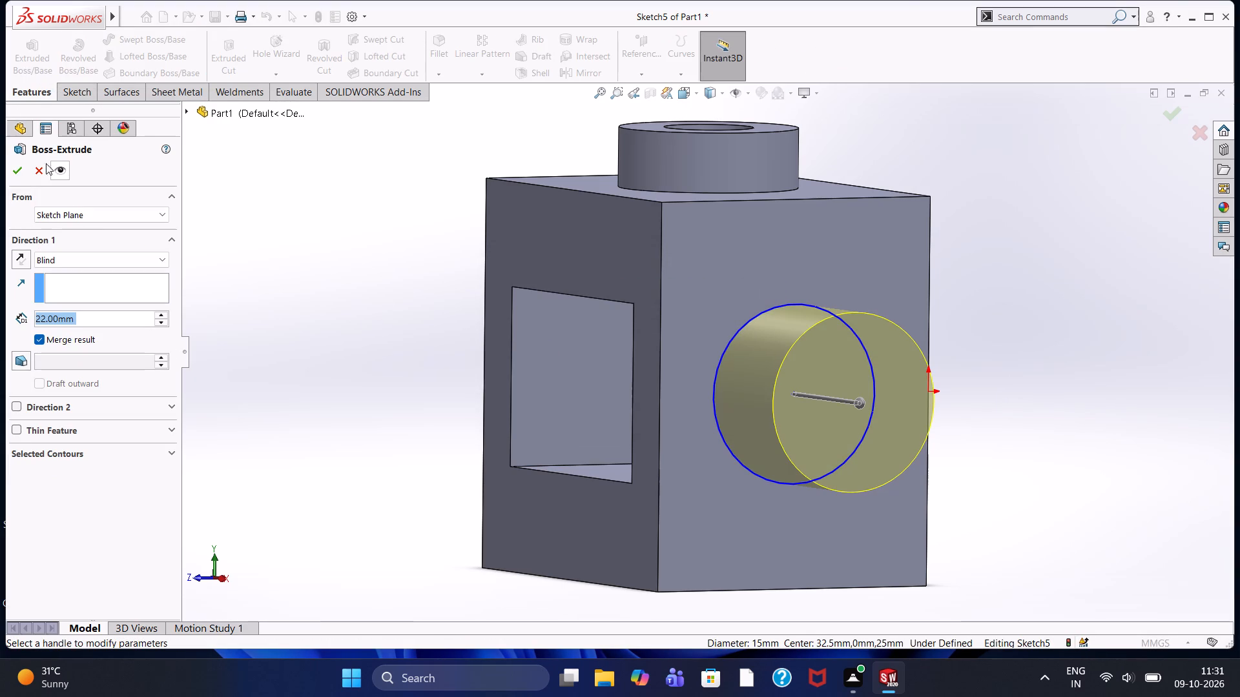
{"action": "left_click", "coordinate": [15, 176]}
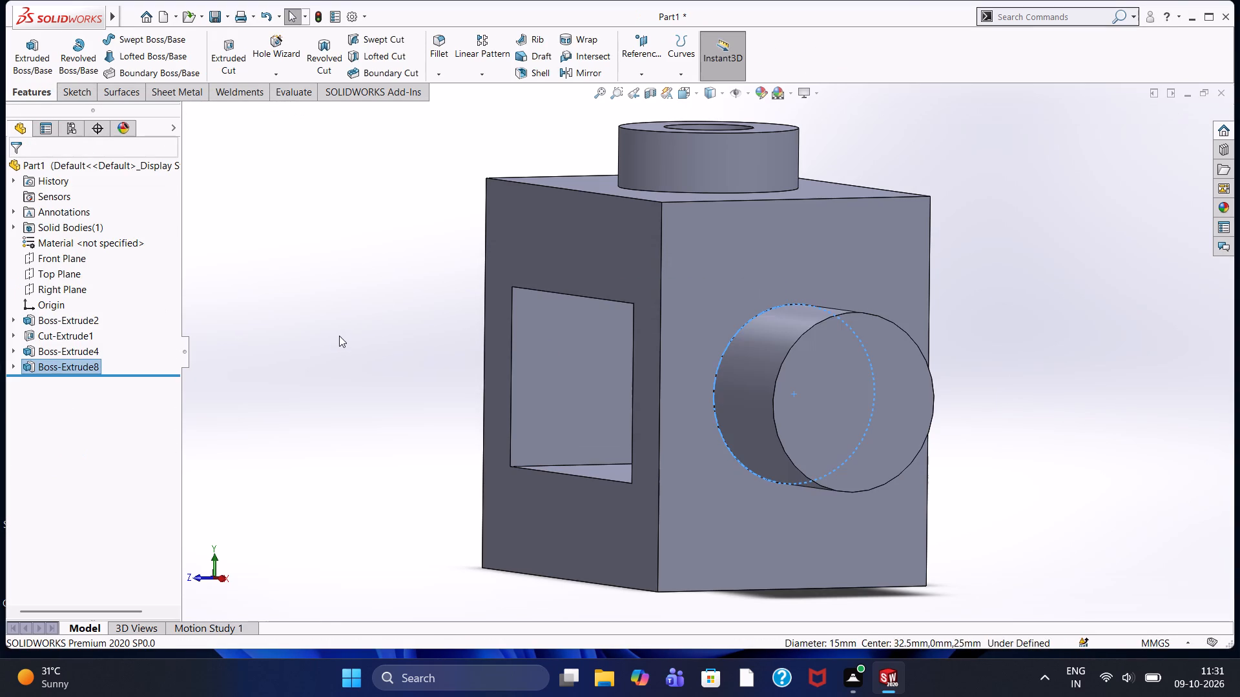
Sketch a 30 mm diameter circle centred on the block's plain -X side face, opposite the existing side boss.
{"action": "middle_click_drag", "start_coordinate": [339, 336], "coordinate": [470, 431]}
{"action": "left_click", "coordinate": [471, 381]}
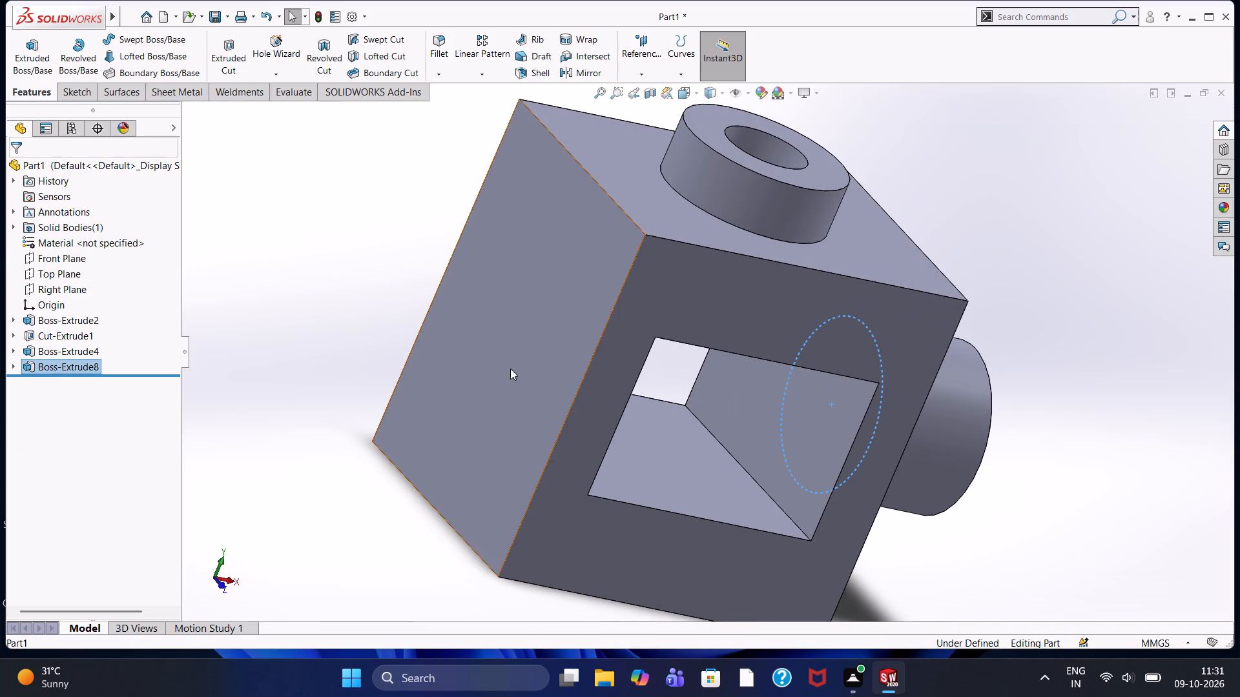
{"action": "left_click", "coordinate": [530, 345]}
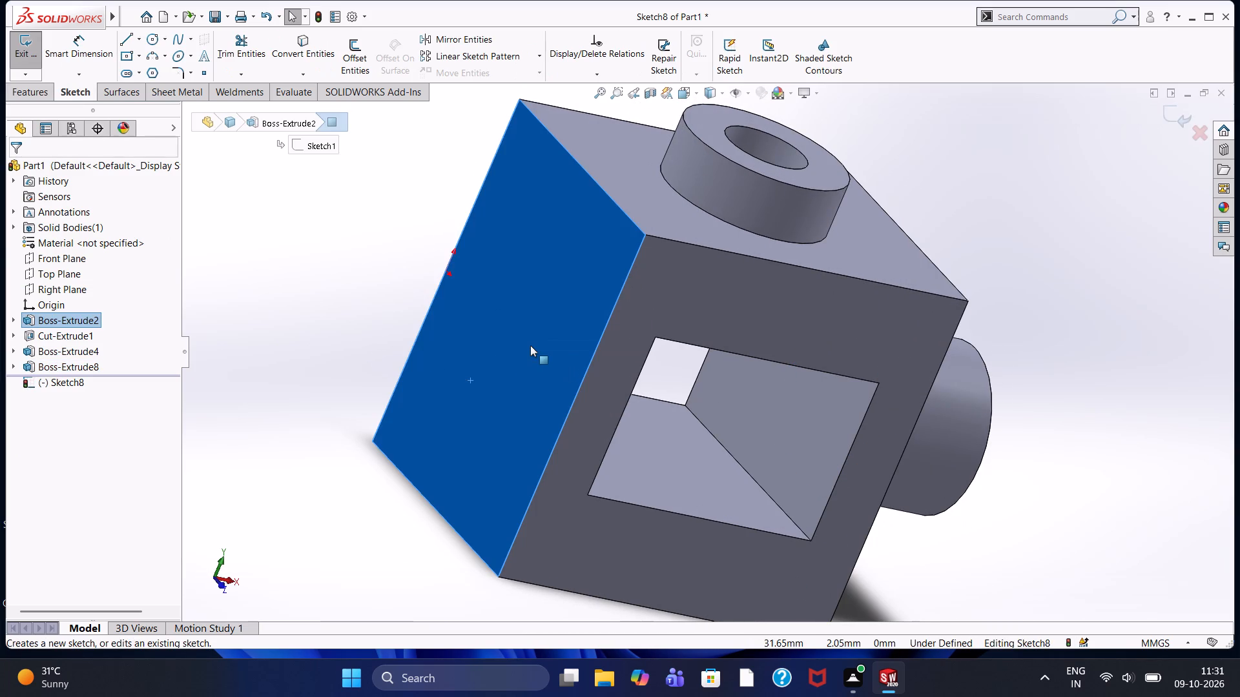
{"action": "key", "text": "ctrl+8"}
{"action": "left_click", "coordinate": [480, 350]}
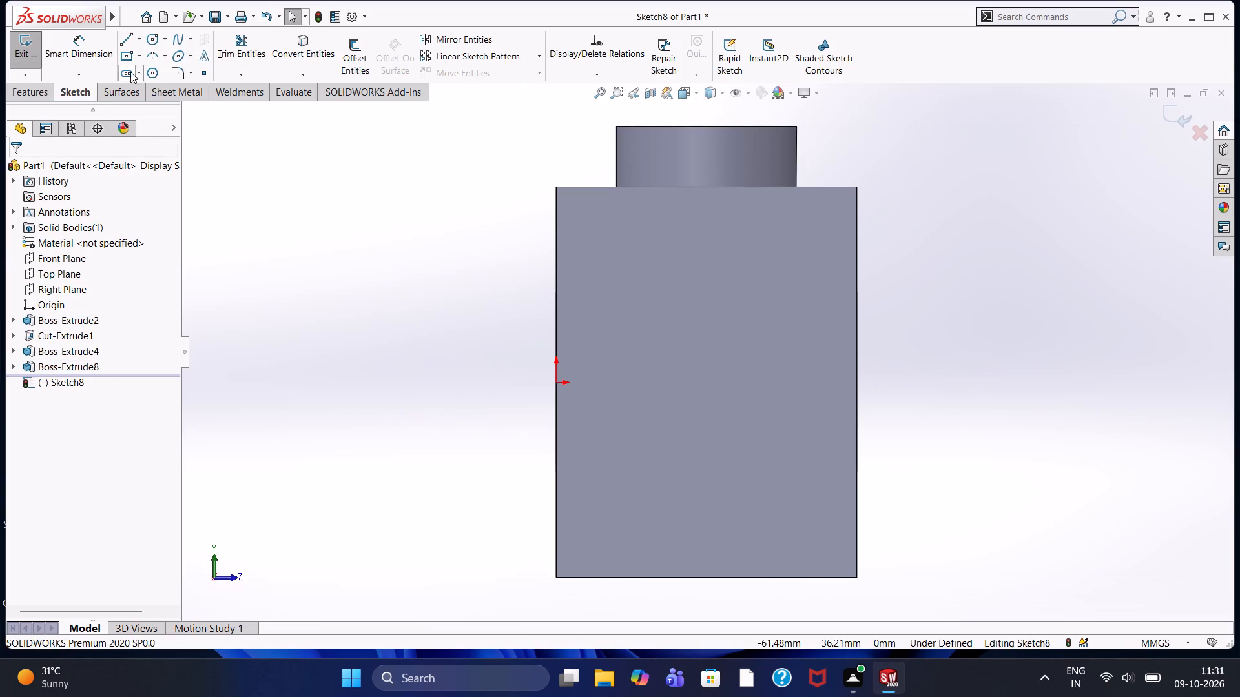
{"action": "left_click", "coordinate": [152, 39]}
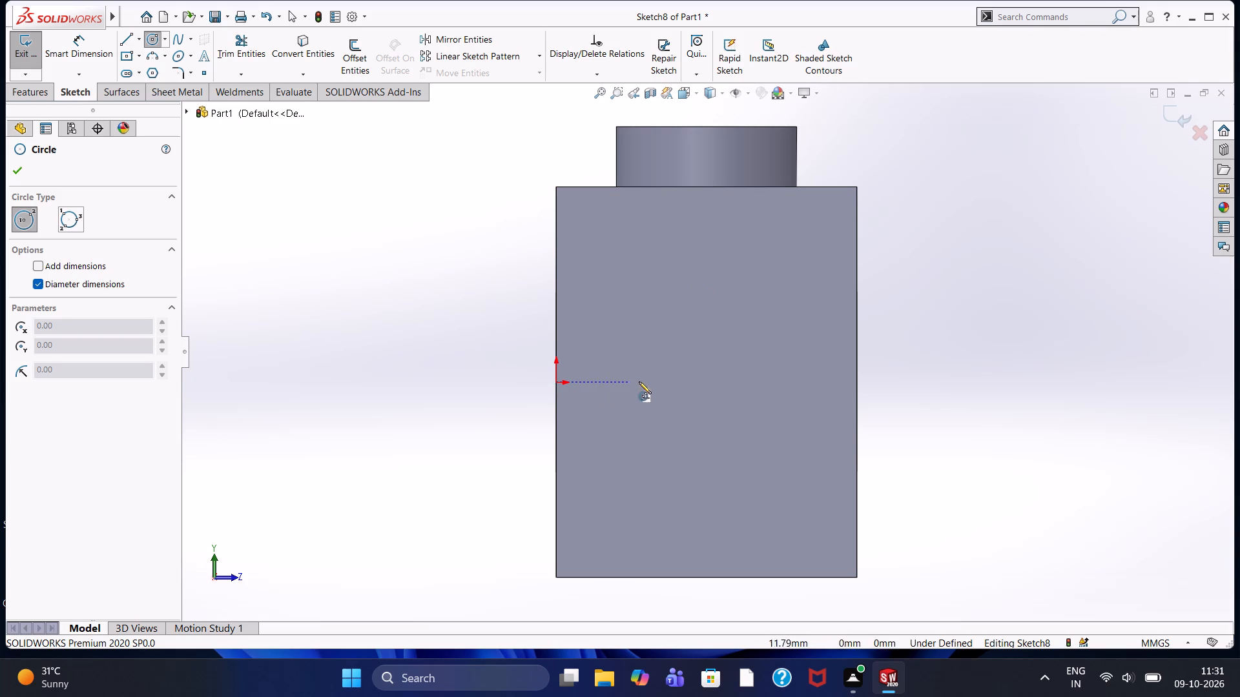
{"action": "left_click", "coordinate": [708, 383]}
{"action": "type", "text": "30"}
{"action": "key", "text": "Return"}
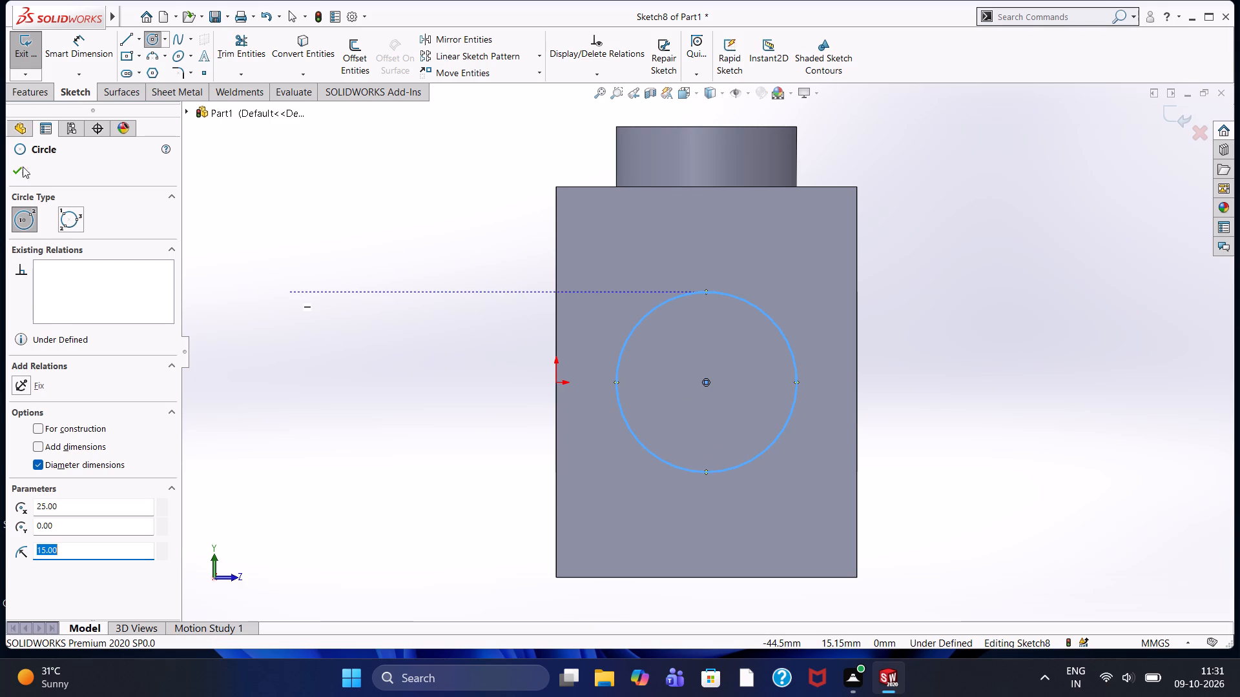
{"action": "left_click", "coordinate": [20, 174]}
{"action": "left_click", "coordinate": [312, 292]}
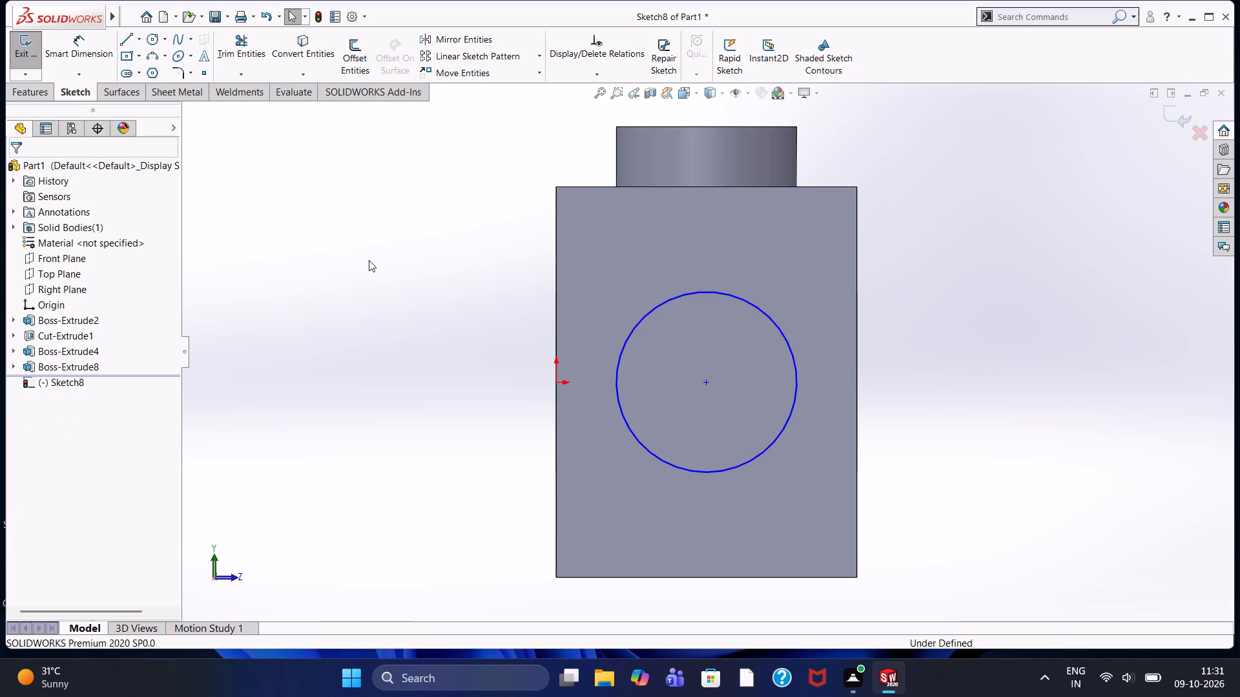
Extrude the circle on the -X side face 22 mm outward as a solid boss merged with the block.
{"action": "middle_click_drag", "start_coordinate": [369, 260], "coordinate": [352, 260]}
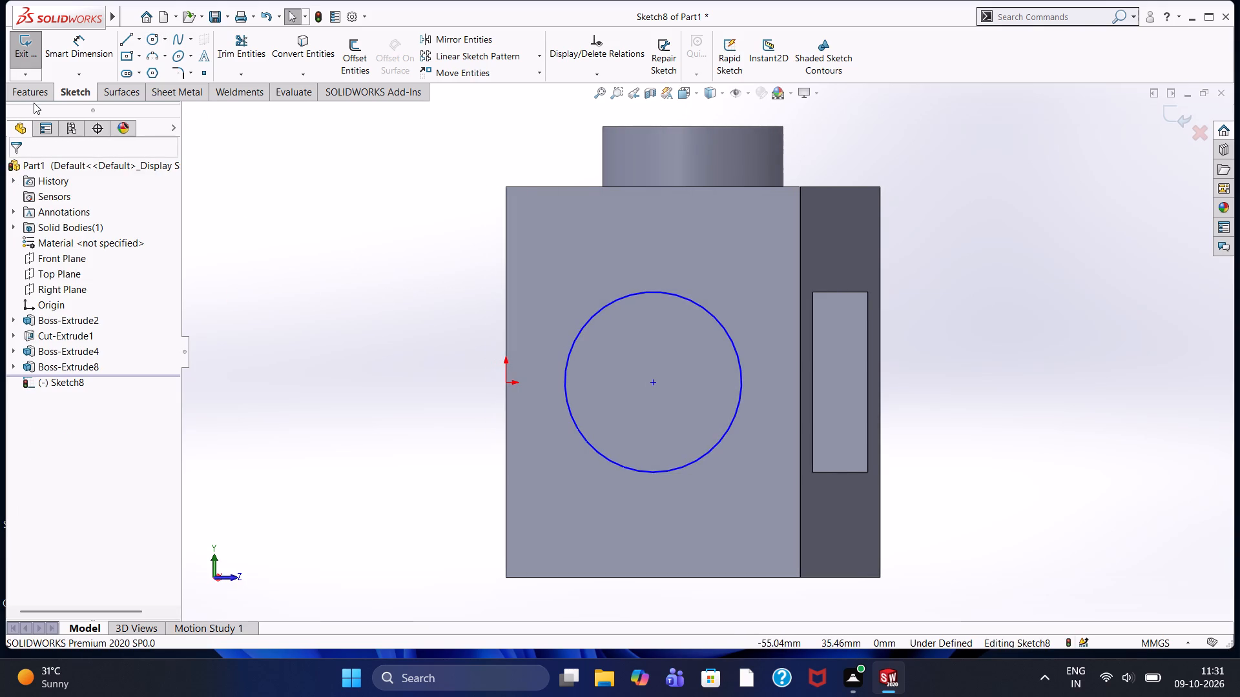
{"action": "left_click", "coordinate": [33, 94]}
{"action": "left_click", "coordinate": [28, 64]}
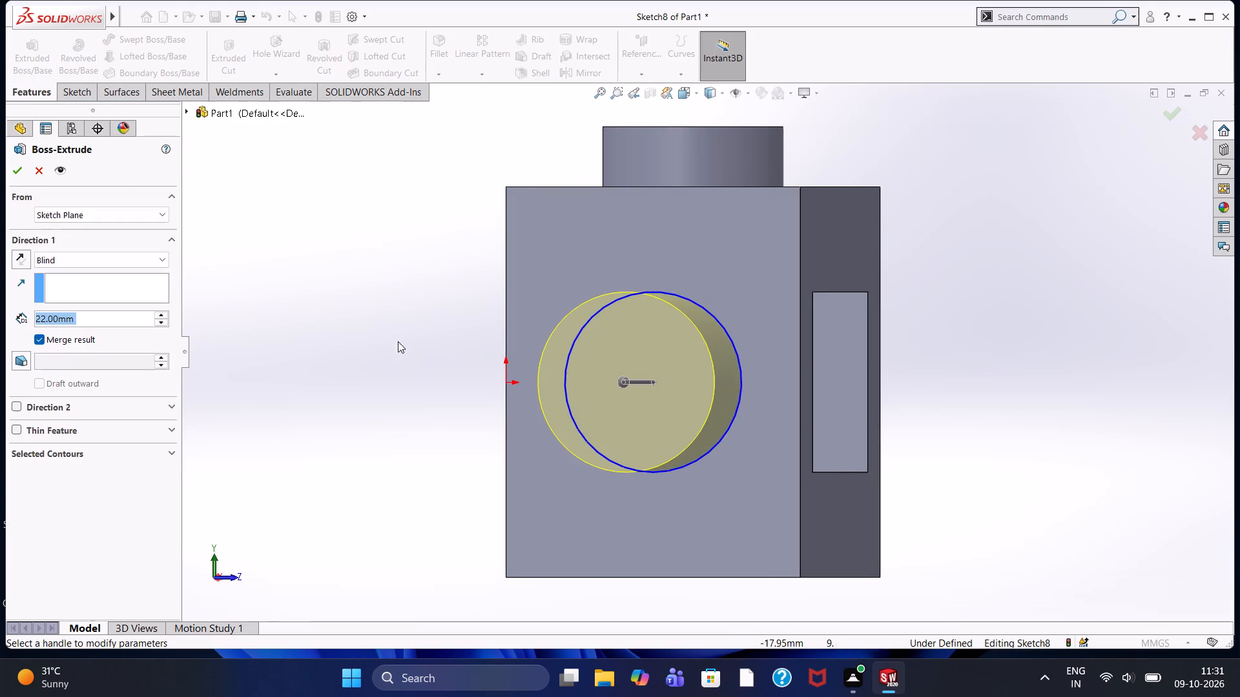
{"action": "middle_click_drag", "start_coordinate": [411, 375], "coordinate": [371, 391]}
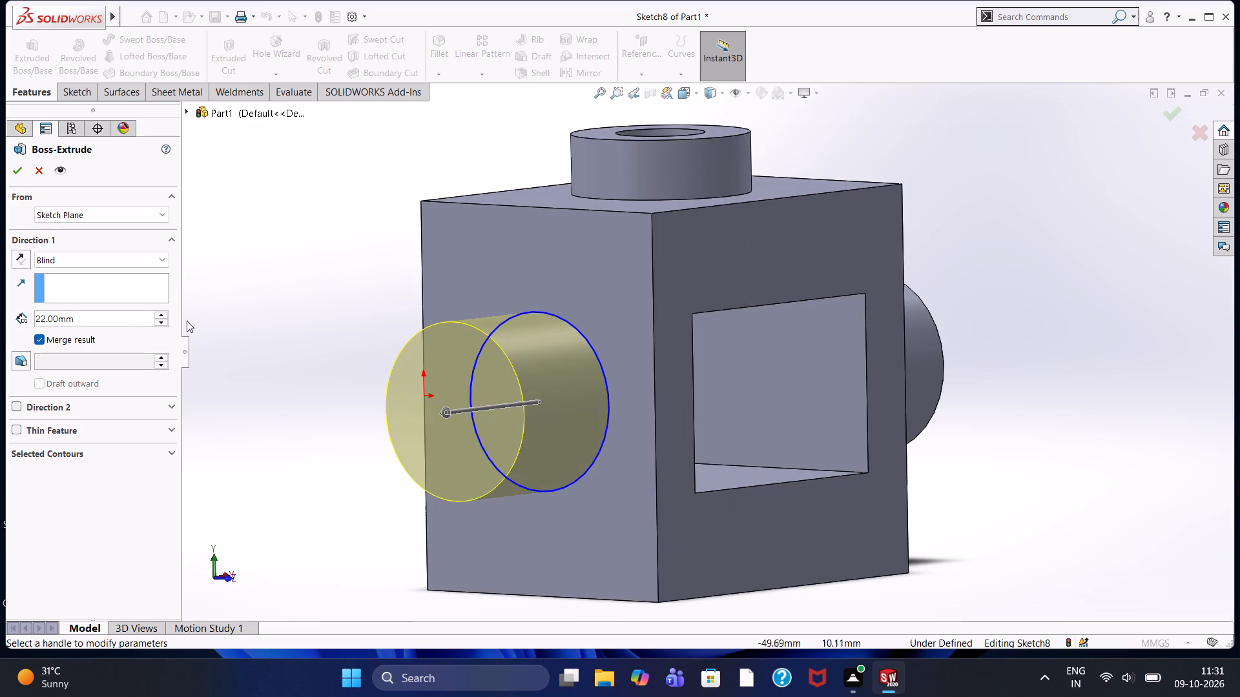
{"action": "left_click", "coordinate": [11, 167]}
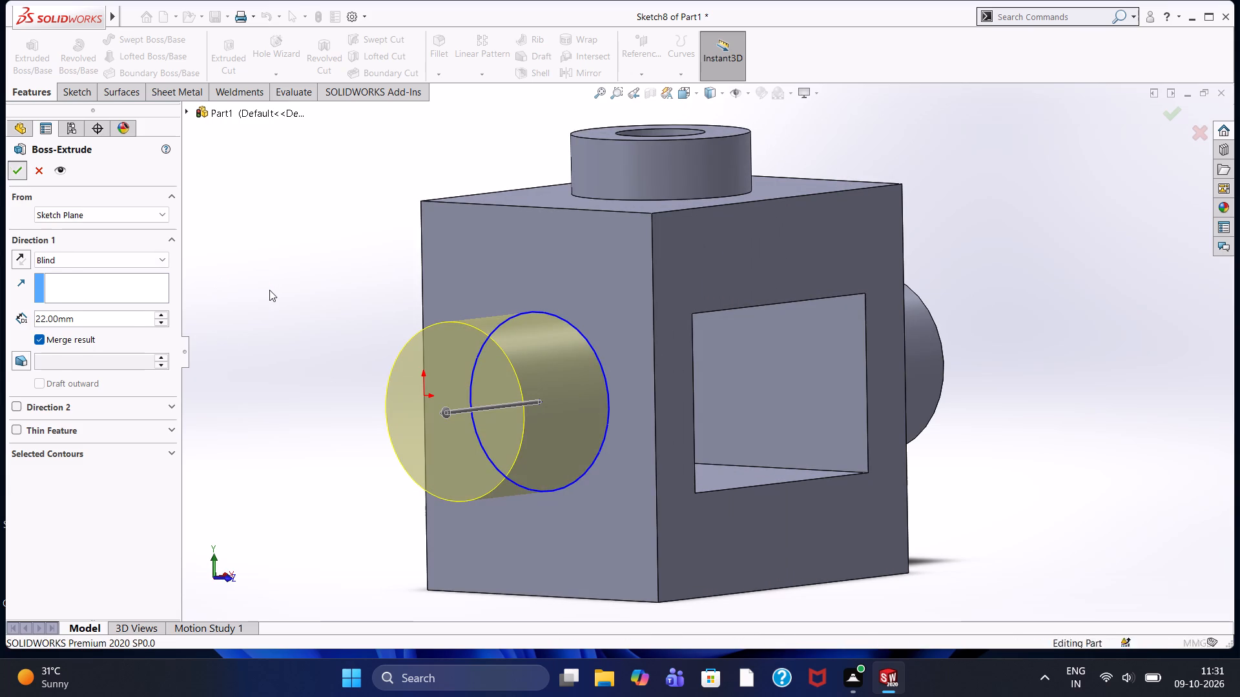
{"action": "left_click", "coordinate": [269, 290]}
Sketch a 15 mm diameter circle on the end face of the -X side boss, concentric with its outer edge.
{"action": "middle_click_drag", "start_coordinate": [270, 289], "coordinate": [294, 301]}
{"action": "scroll", "coordinate": [294, 301], "scroll_direction": "up", "scroll_amount": 1}
{"action": "left_click", "coordinate": [562, 416]}
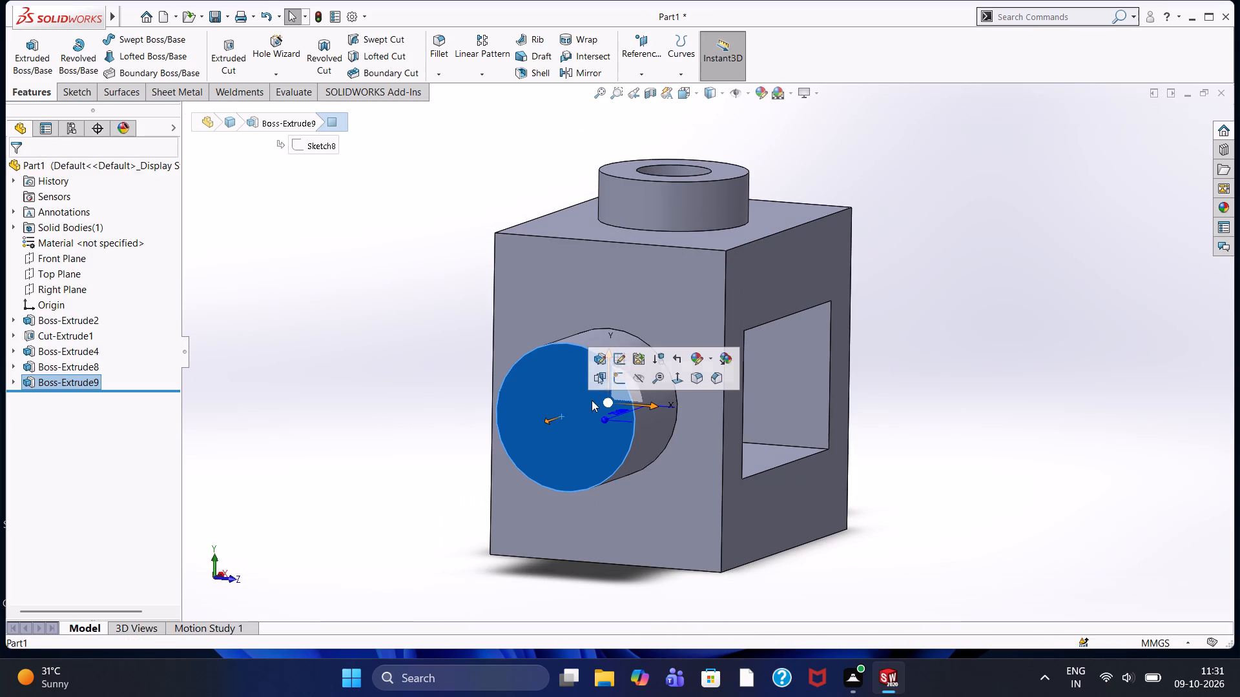
{"action": "left_click", "coordinate": [620, 378]}
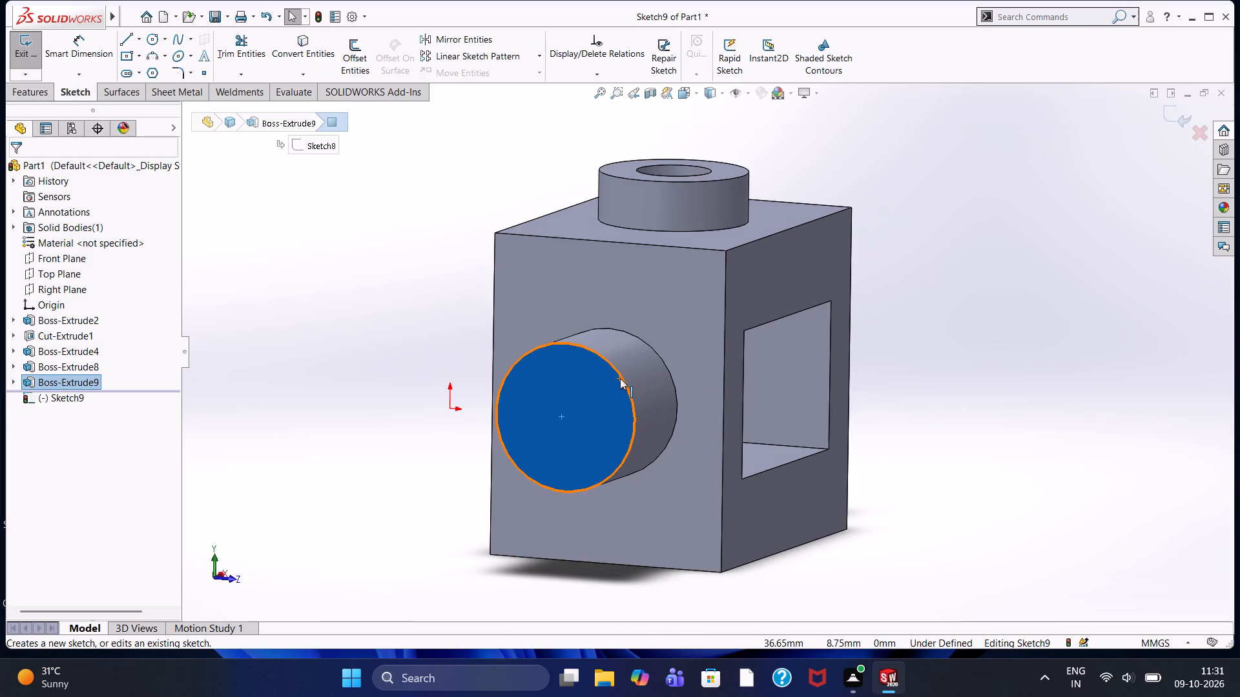
{"action": "key", "text": "ctrl+8"}
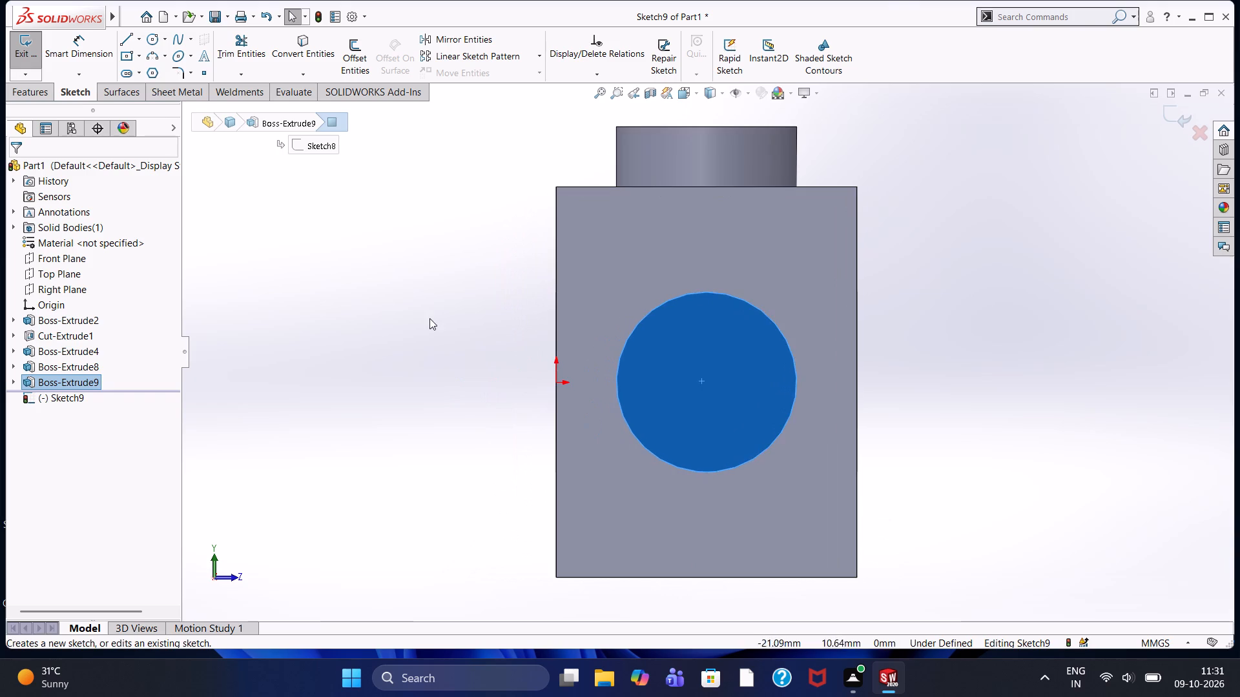
{"action": "left_click", "coordinate": [429, 318]}
{"action": "left_click", "coordinate": [156, 38]}
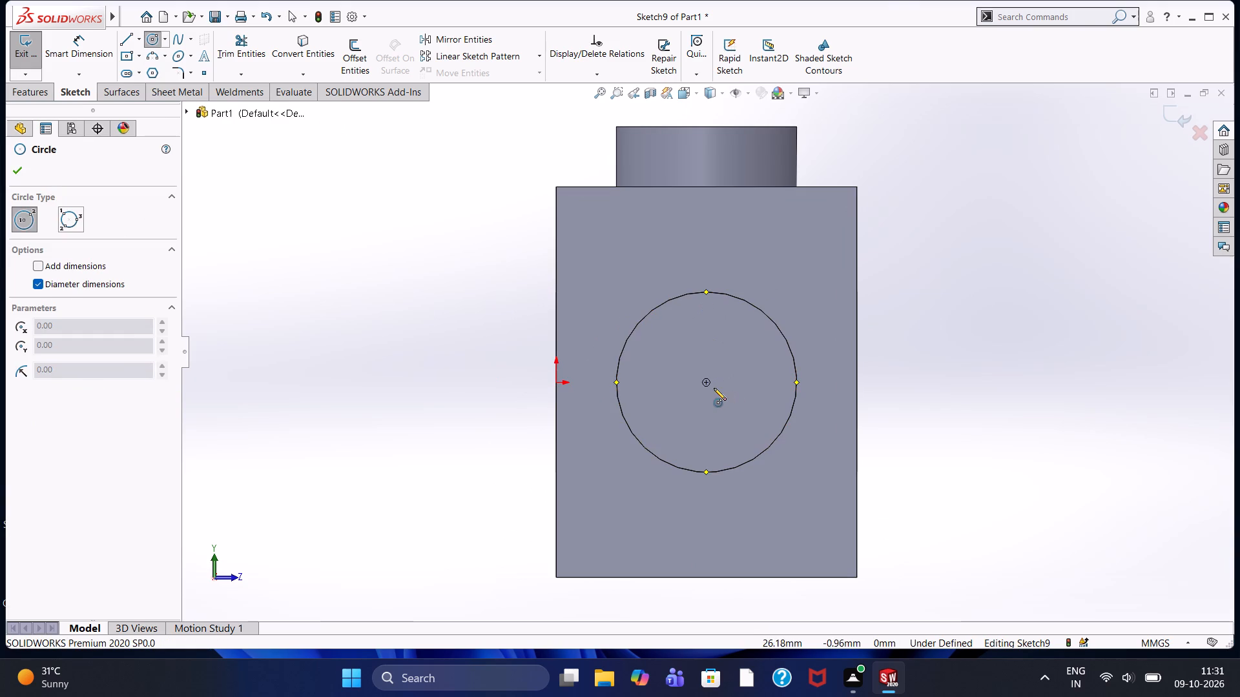
{"action": "left_click", "coordinate": [706, 382]}
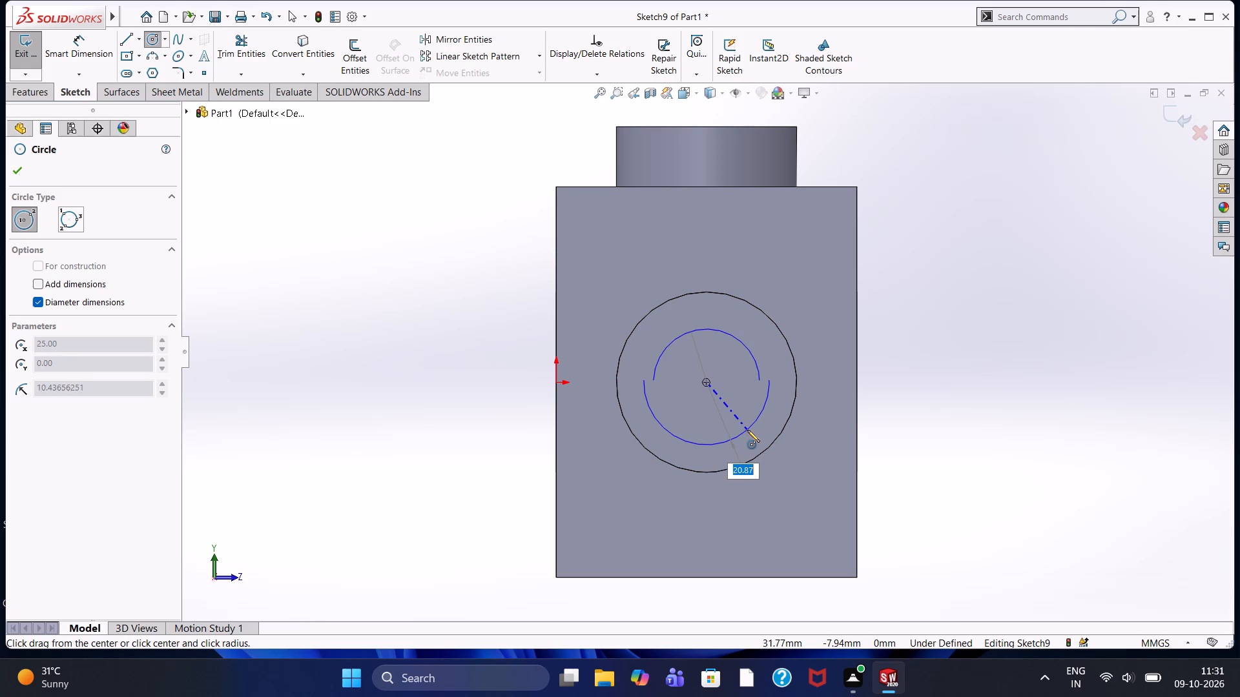
{"action": "type", "text": "15"}
{"action": "key", "text": "Return"}
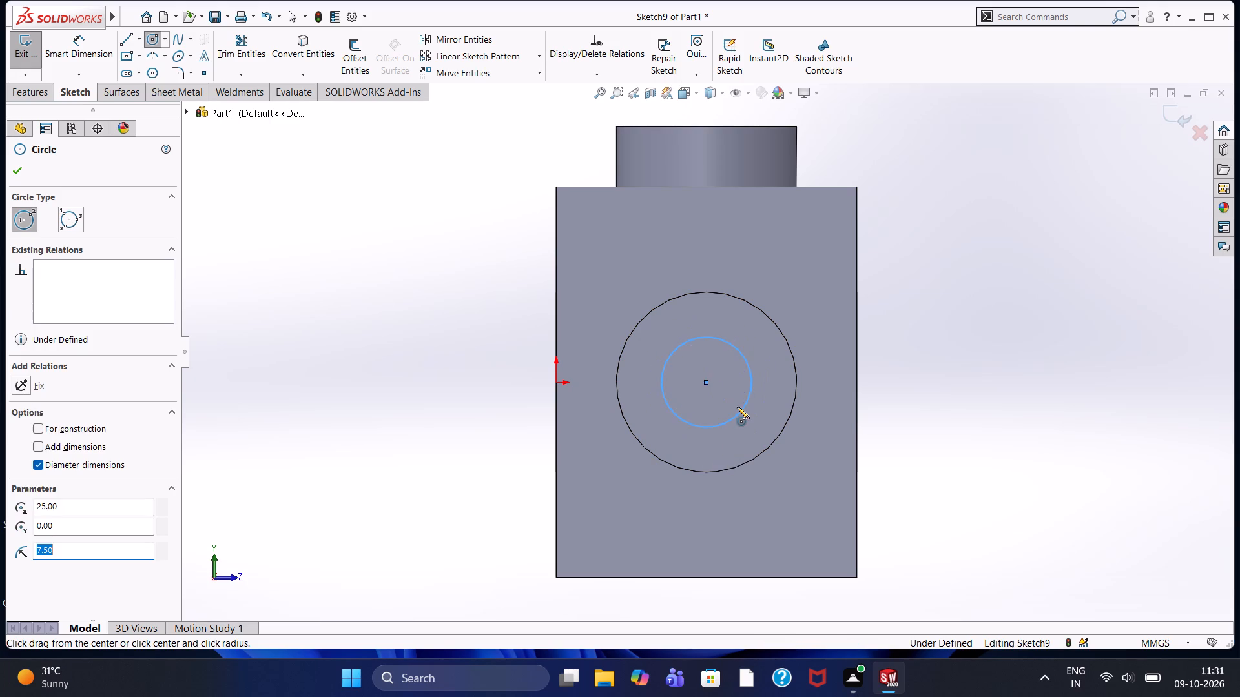
{"action": "left_click", "coordinate": [14, 174]}
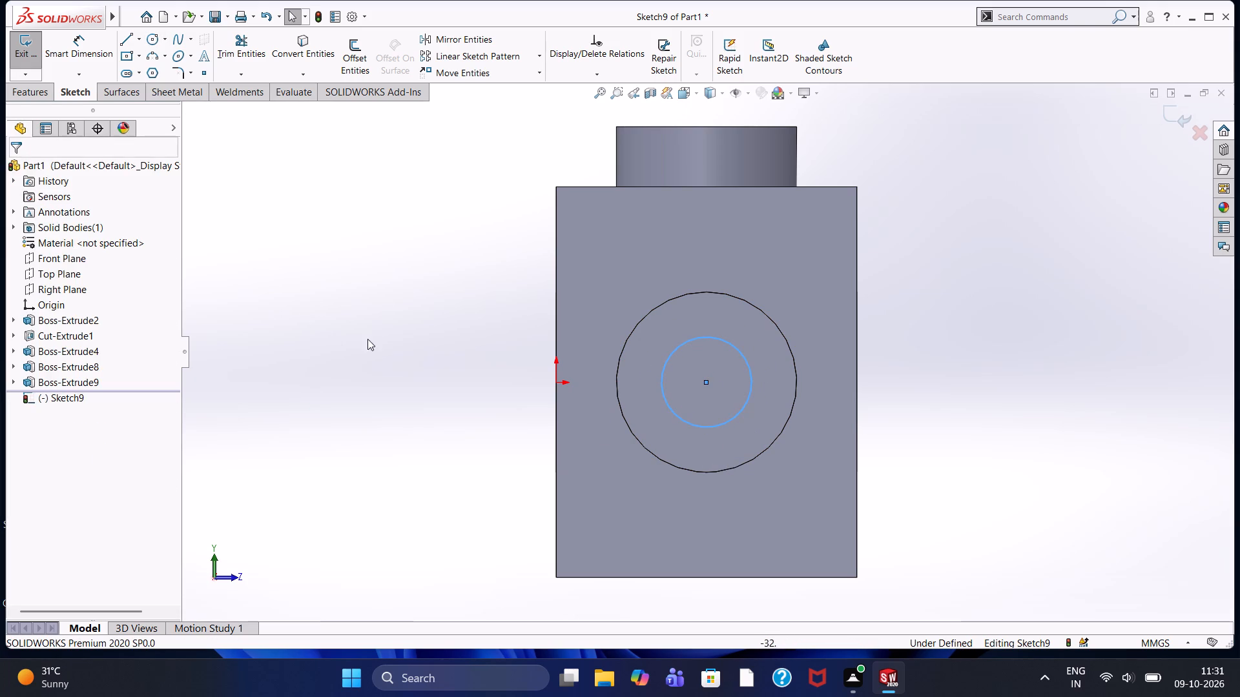
{"action": "left_click", "coordinate": [411, 341]}
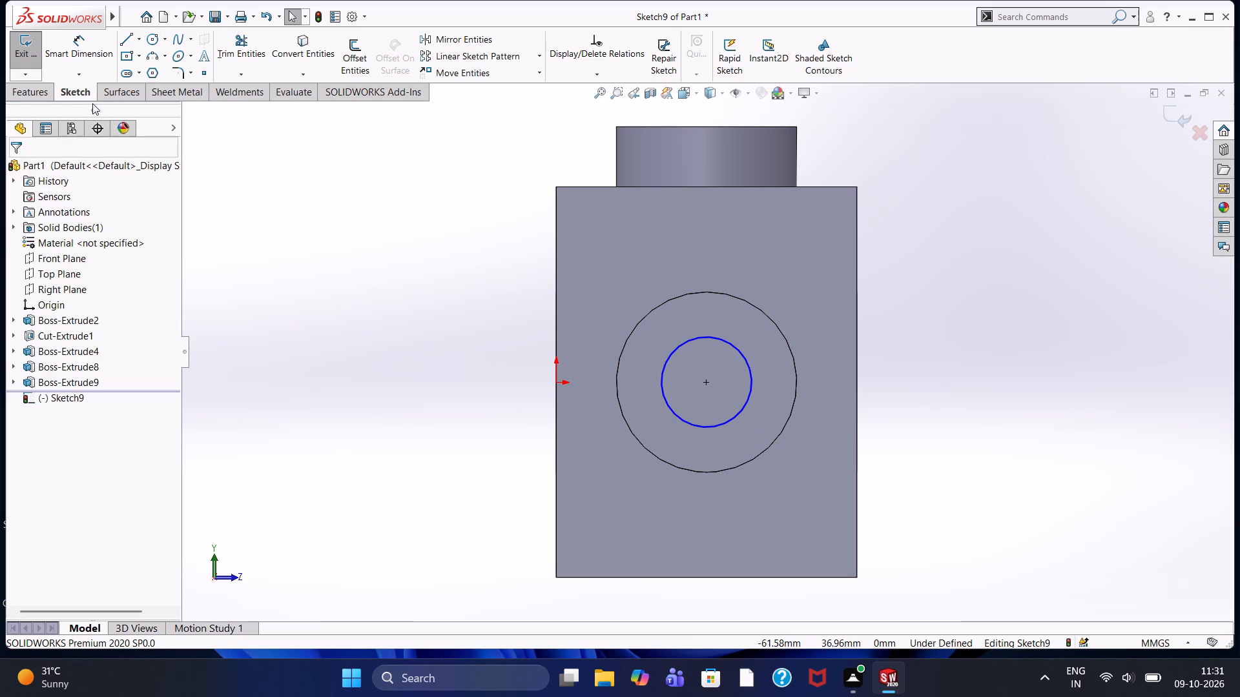
Cut the 15 mm circle Through All, boring through both side bosses and the block walls.
{"action": "left_click", "coordinate": [45, 89]}
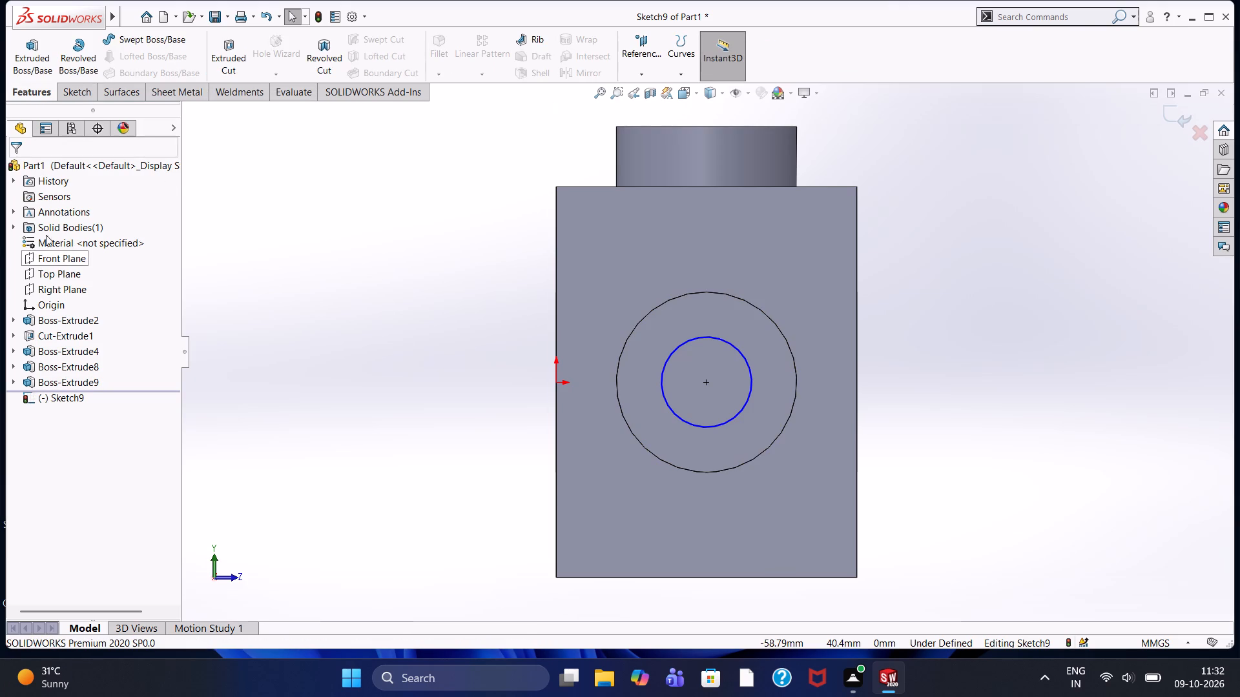
{"action": "left_click", "coordinate": [217, 69]}
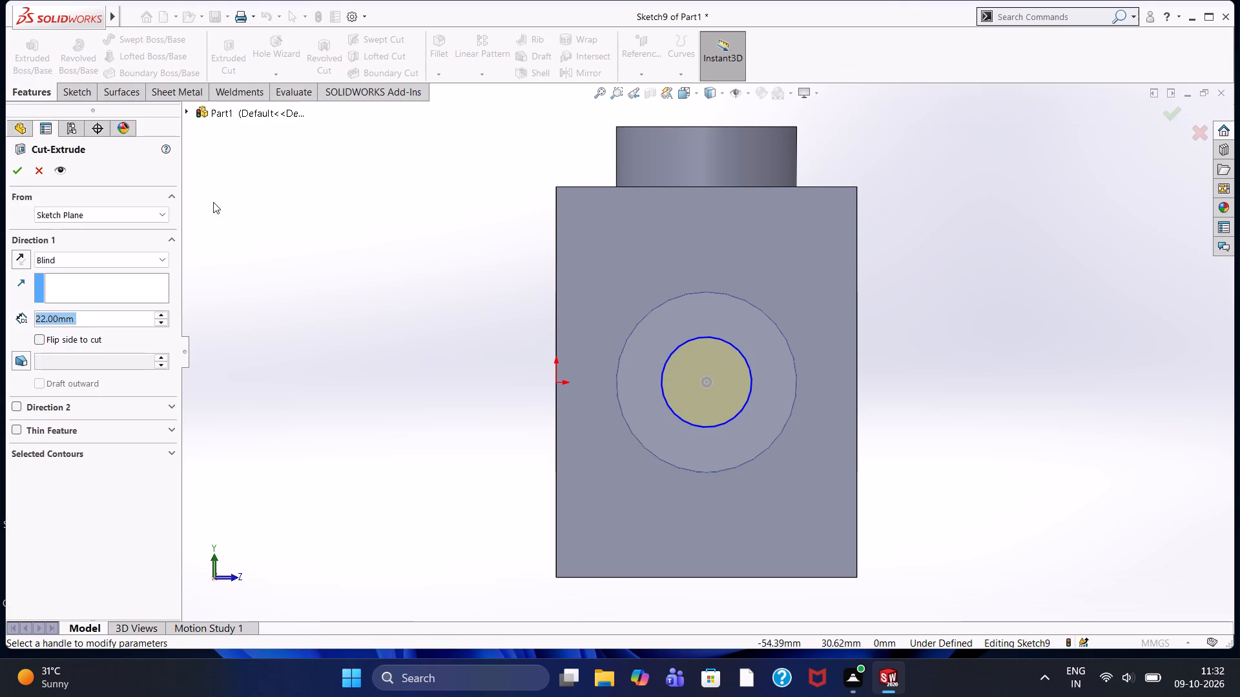
{"action": "middle_click_drag", "start_coordinate": [448, 299], "coordinate": [384, 321]}
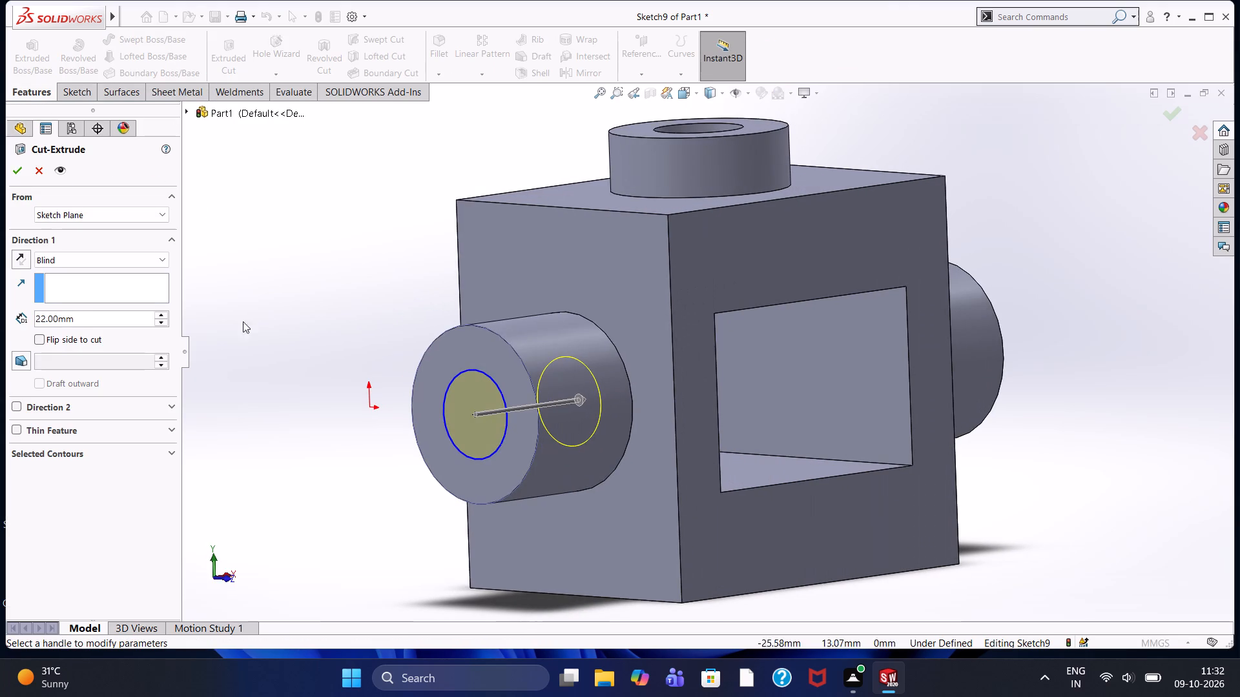
{"action": "left_click", "coordinate": [116, 261]}
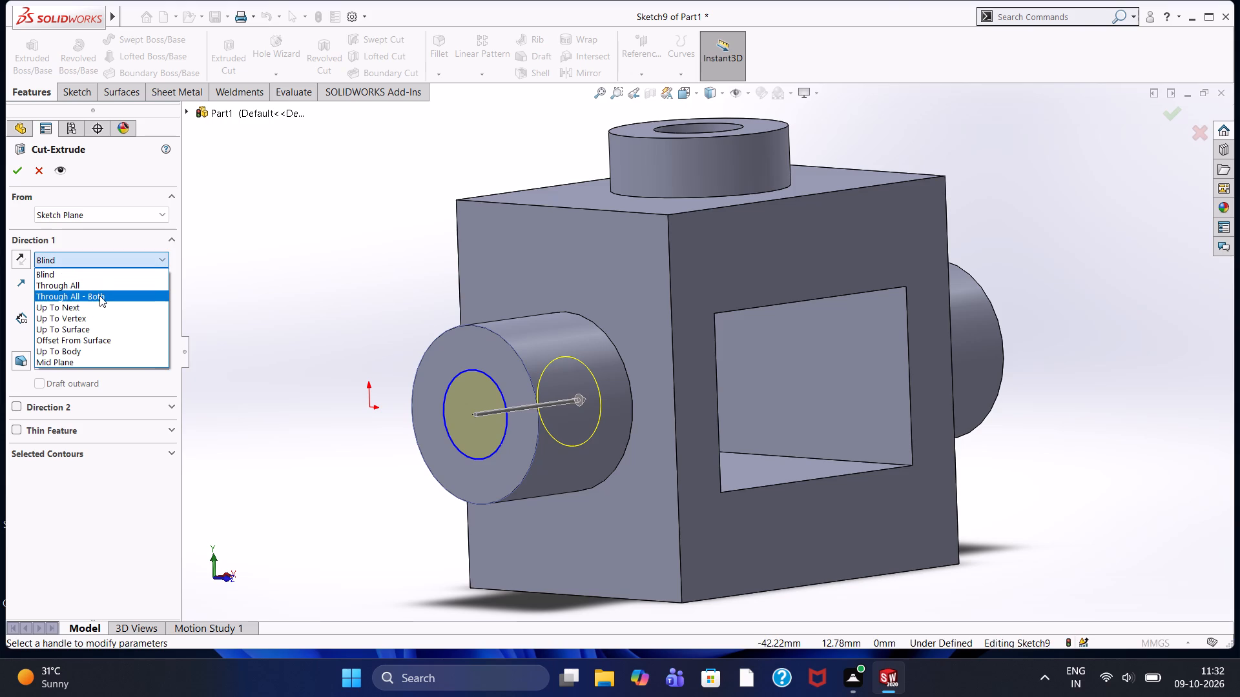
{"action": "left_click", "coordinate": [109, 287]}
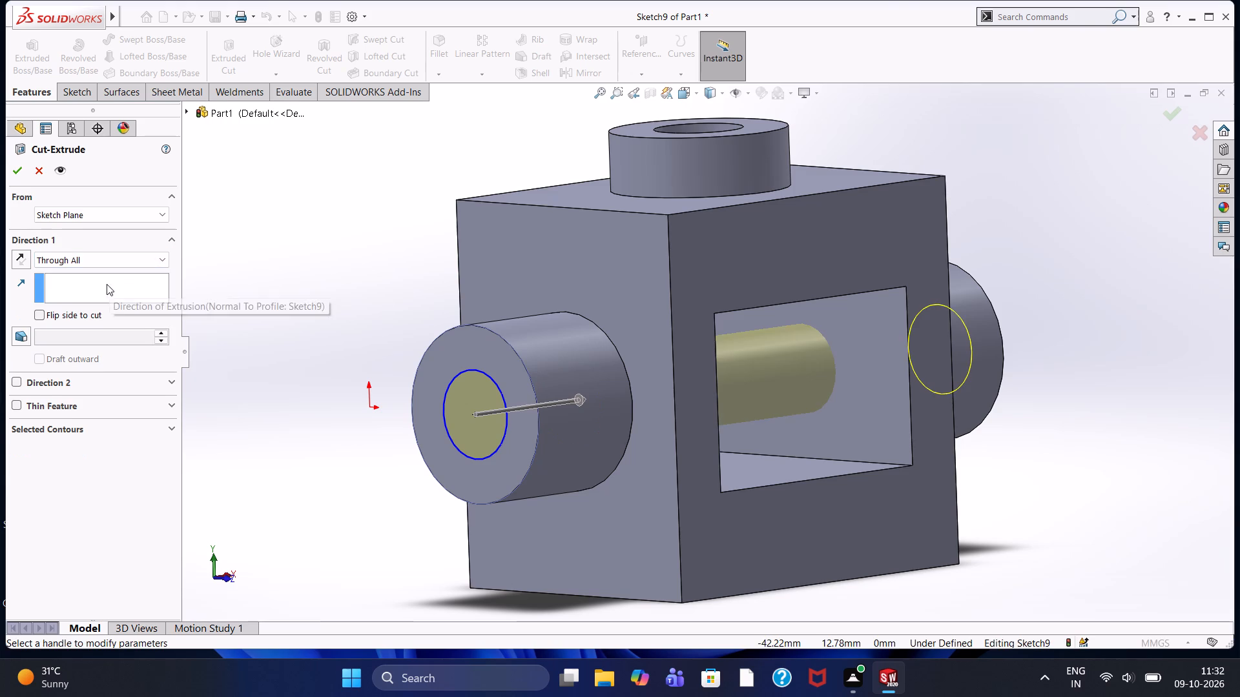
{"action": "left_click", "coordinate": [19, 180]}
{"action": "left_click", "coordinate": [17, 168]}
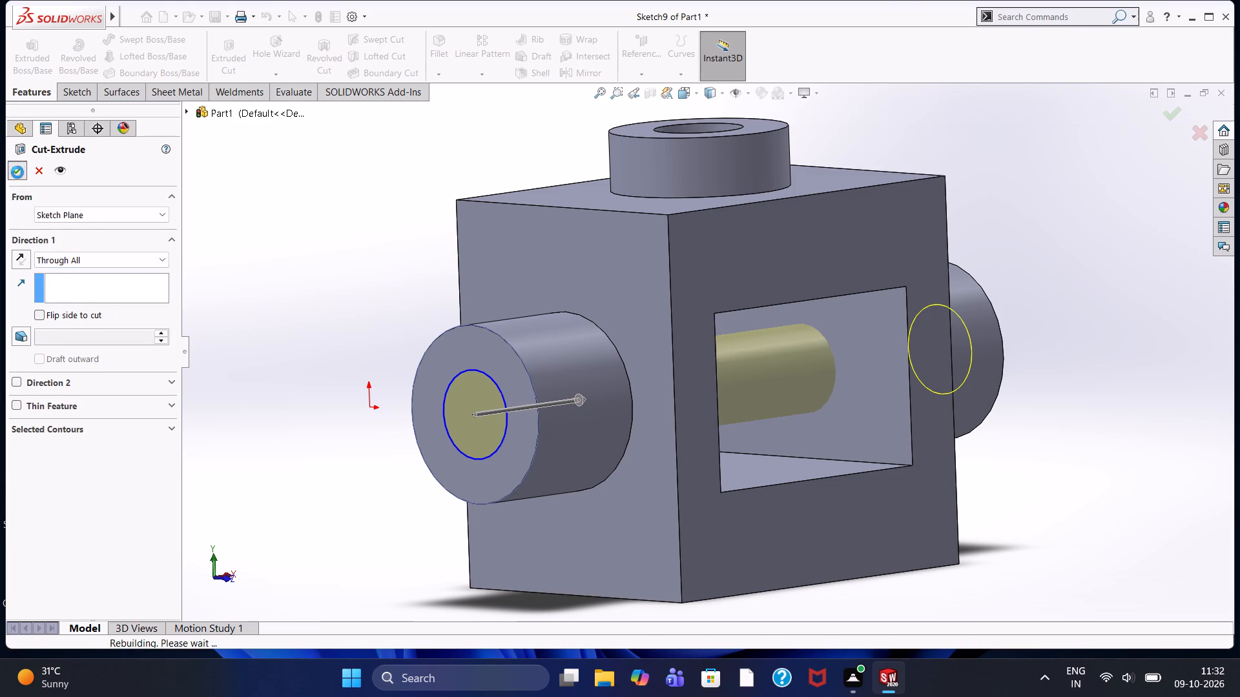
{"action": "left_click", "coordinate": [281, 243]}
Inspect the bored side bosses and the rectangular opening from several directions.
{"action": "middle_click_drag", "start_coordinate": [285, 243], "coordinate": [125, 308]}
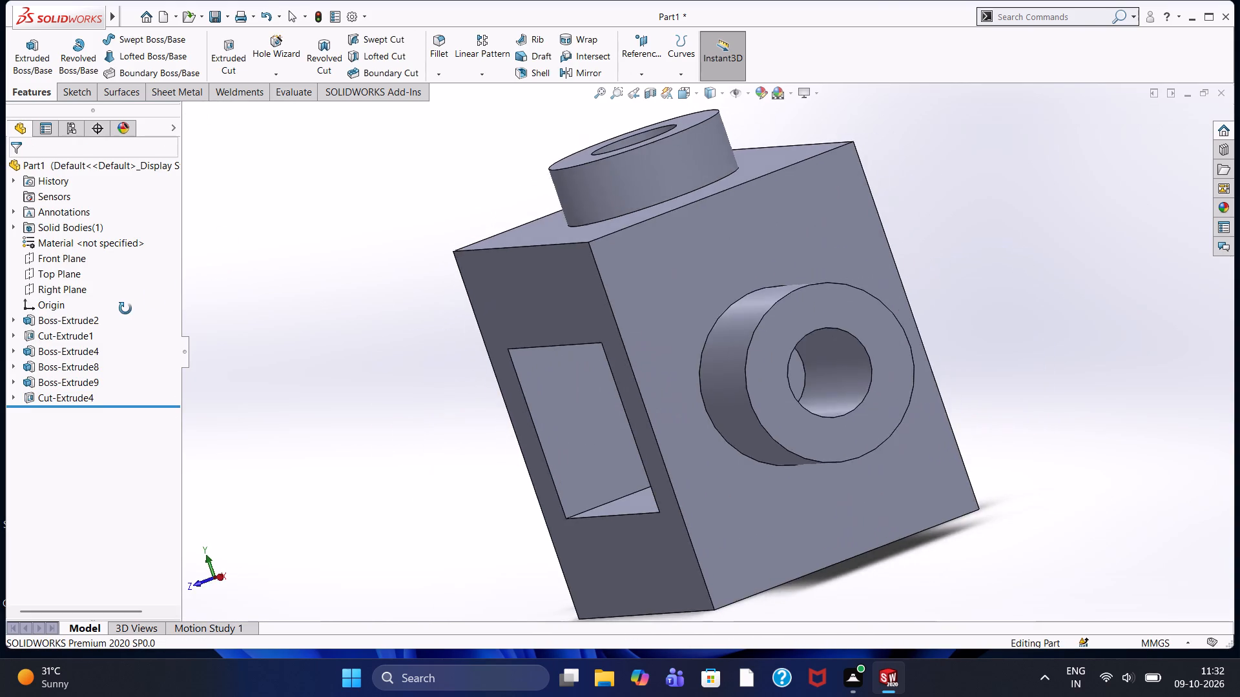
{"action": "middle_click_drag", "start_coordinate": [125, 308], "coordinate": [357, 314]}
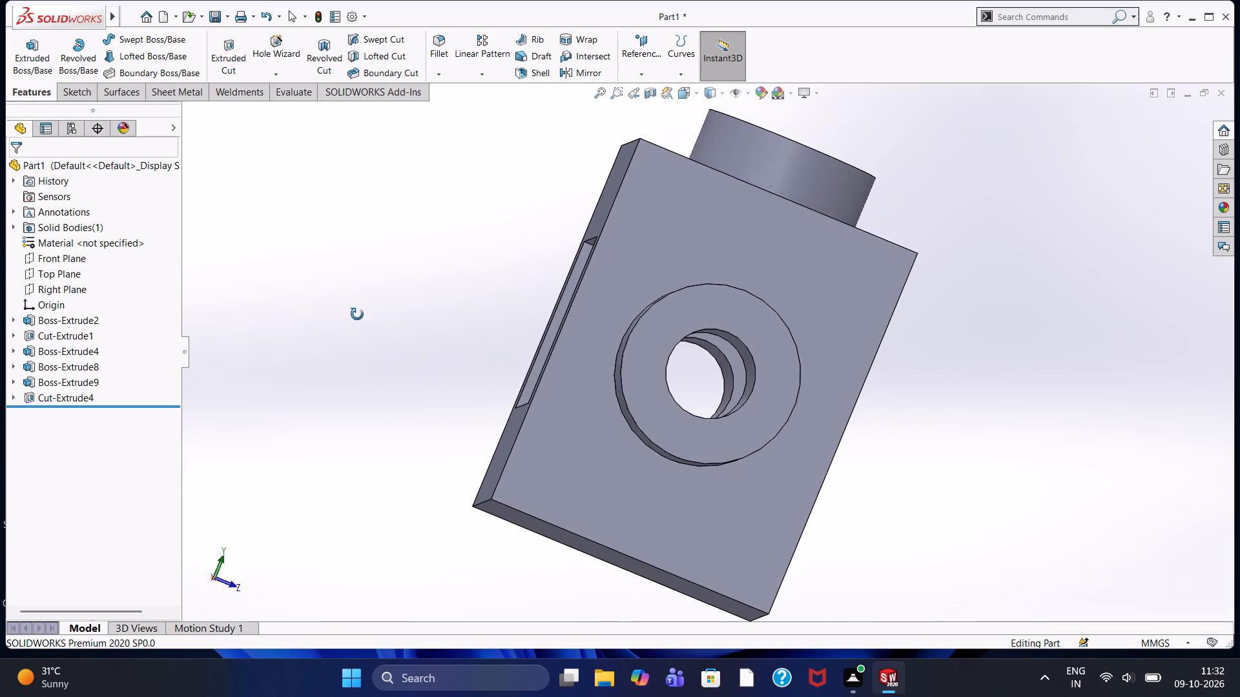
{"action": "middle_click_drag", "start_coordinate": [357, 314], "coordinate": [397, 392]}
{"action": "scroll", "coordinate": [445, 319], "scroll_direction": "up", "scroll_amount": 2}
{"action": "scroll", "coordinate": [445, 318], "scroll_direction": "down", "scroll_amount": 2}
{"action": "scroll", "coordinate": [437, 315], "scroll_direction": "up", "scroll_amount": 2}
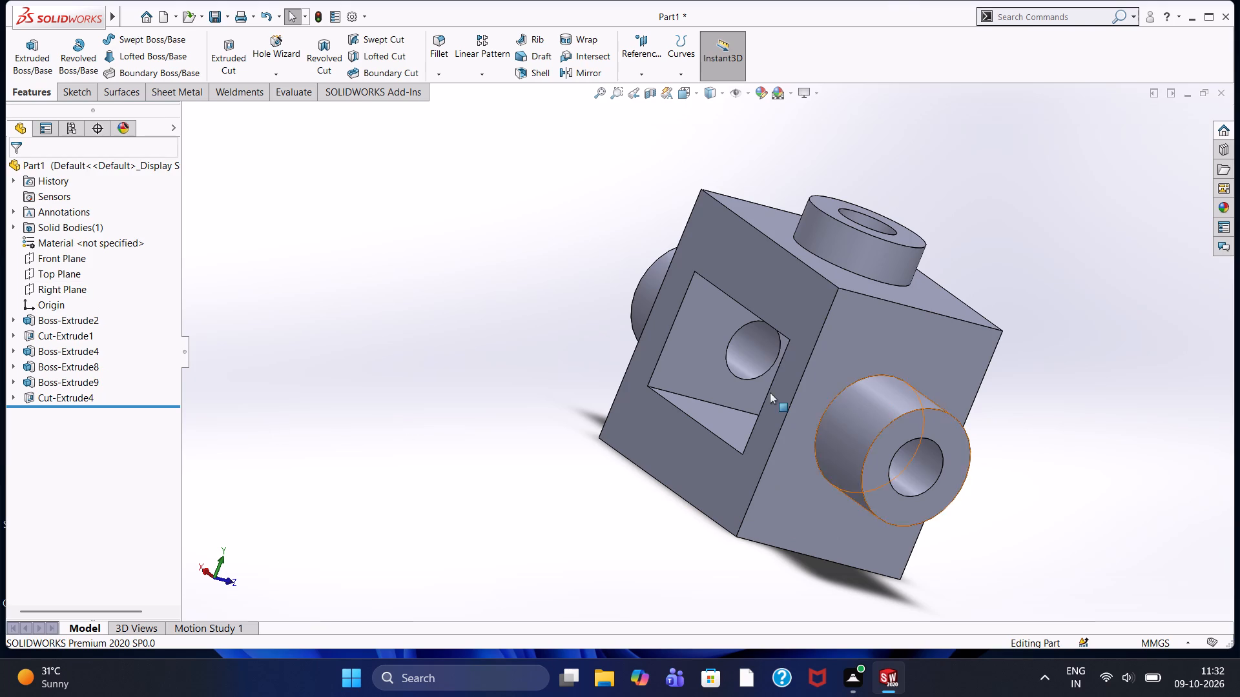
{"action": "scroll", "coordinate": [594, 319], "scroll_direction": "down", "scroll_amount": 1}
{"action": "scroll", "coordinate": [523, 282], "scroll_direction": "up", "scroll_amount": 1}
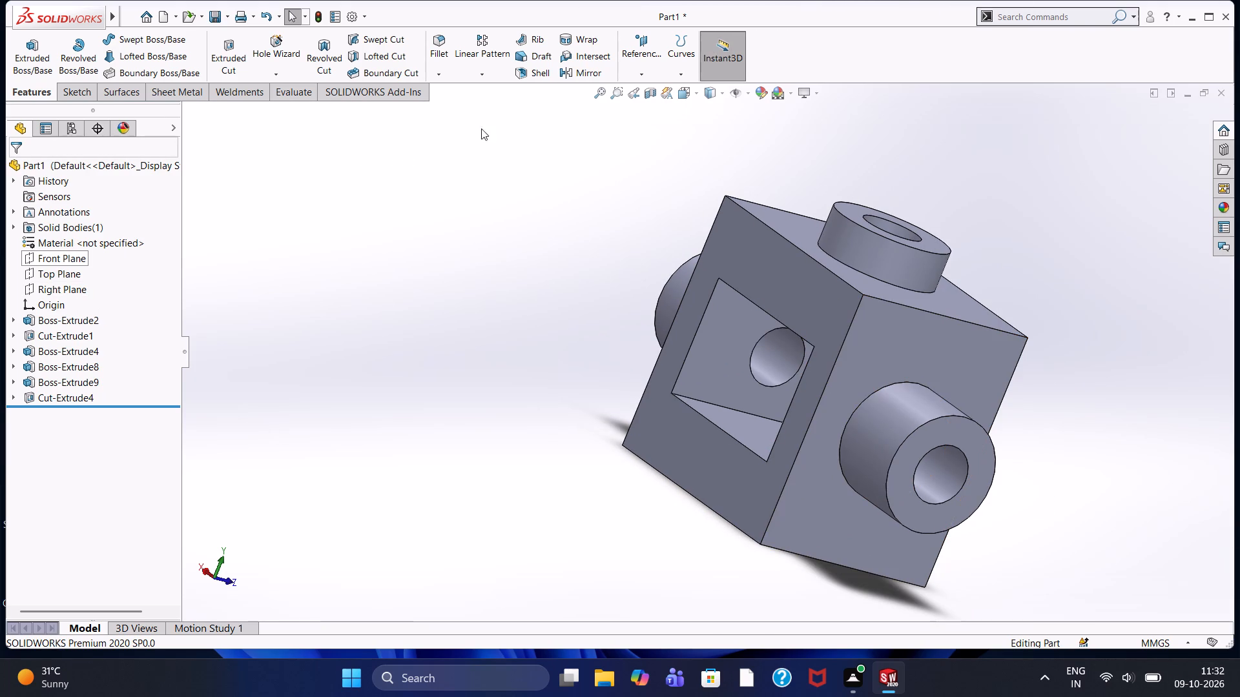
Start a 3 mm constant-radius fillet and select the four edges around the block's top face.
{"action": "left_click", "coordinate": [442, 47]}
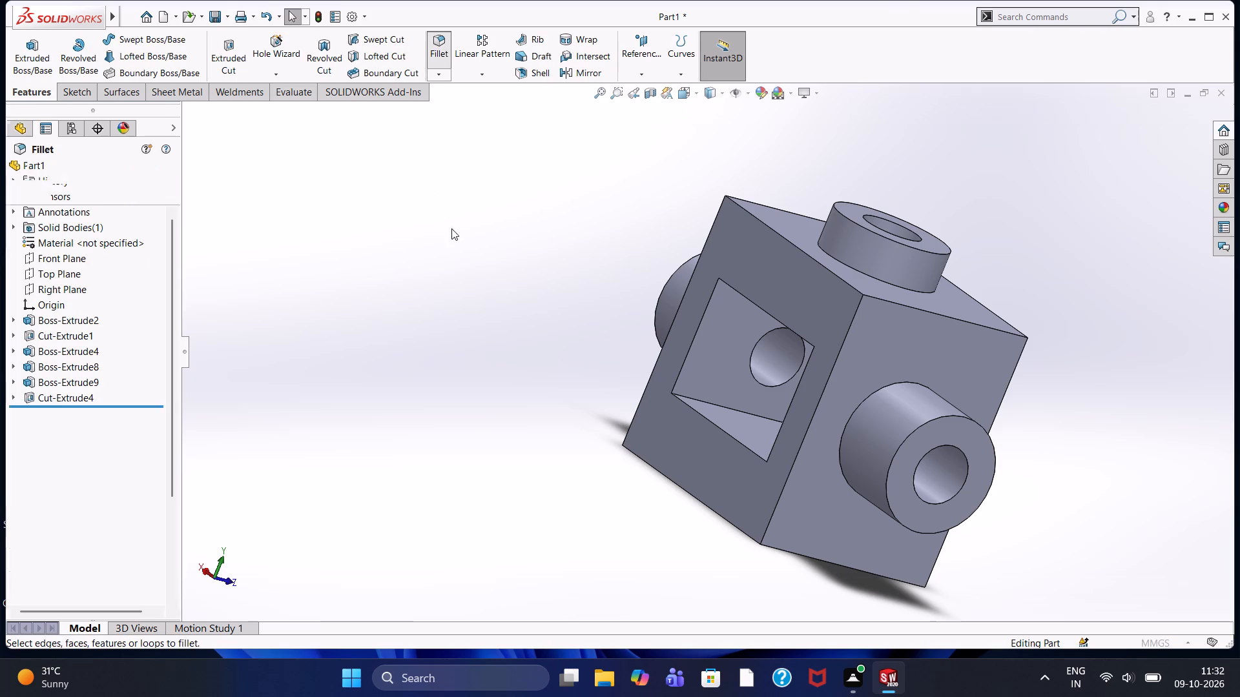
{"action": "left_click", "coordinate": [812, 258]}
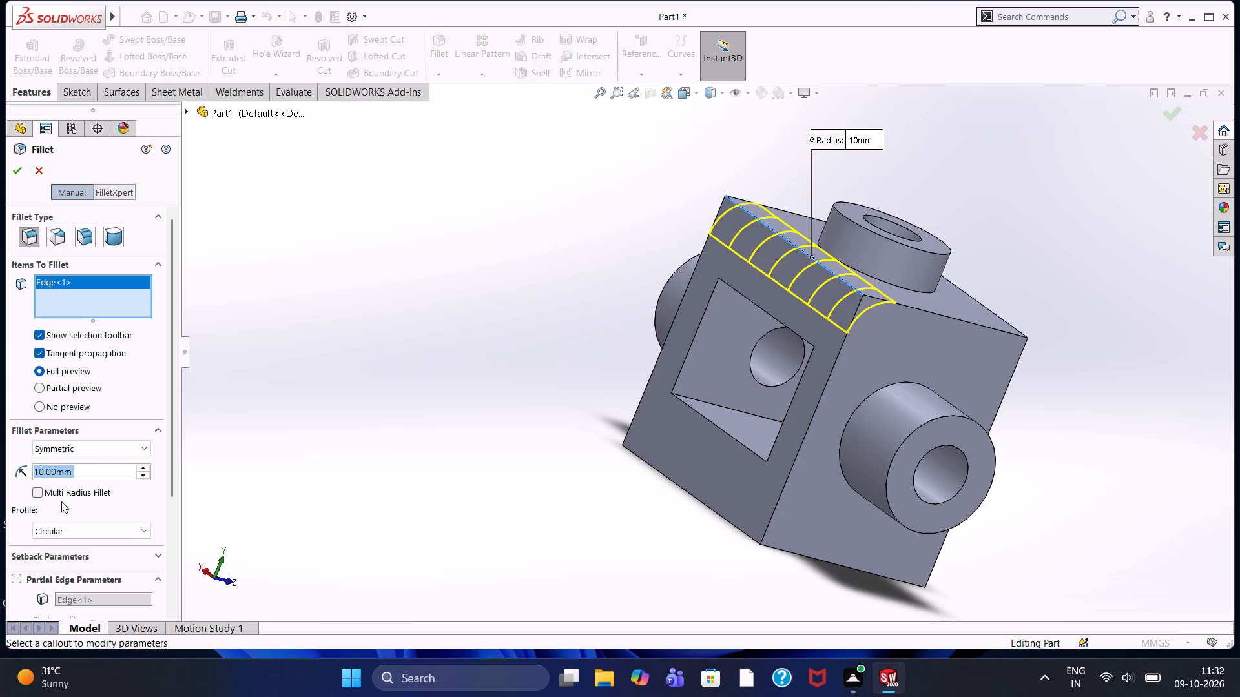
{"action": "key", "text": "3"}
{"action": "key", "text": "Return"}
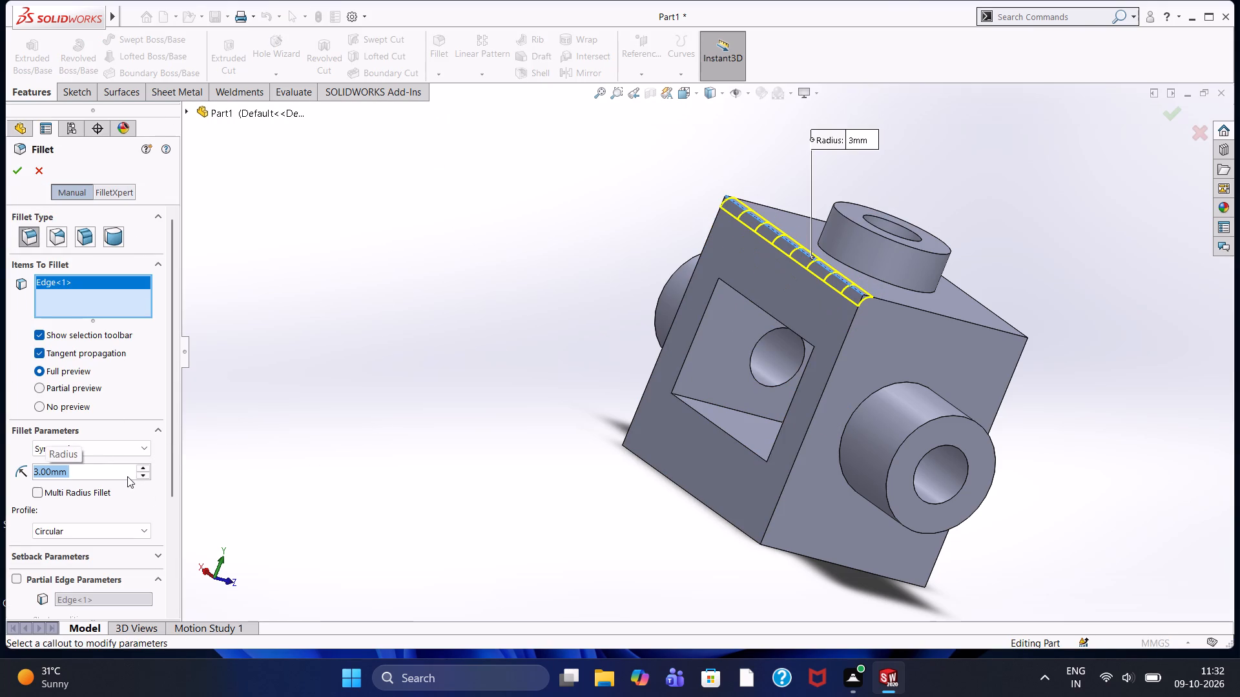
{"action": "left_click", "coordinate": [963, 321]}
{"action": "middle_click_drag", "start_coordinate": [620, 208], "coordinate": [656, 260]}
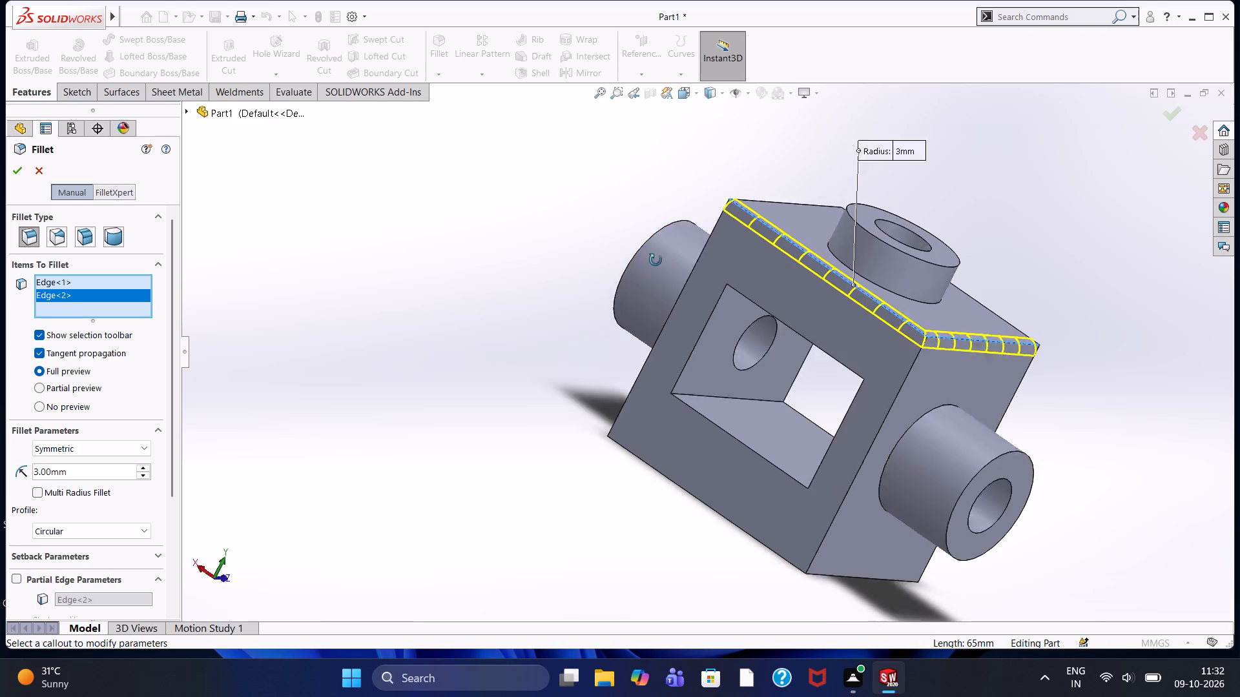
{"action": "middle_click_drag", "start_coordinate": [656, 260], "coordinate": [748, 473]}
{"action": "scroll", "coordinate": [749, 473], "scroll_direction": "up", "scroll_amount": 1}
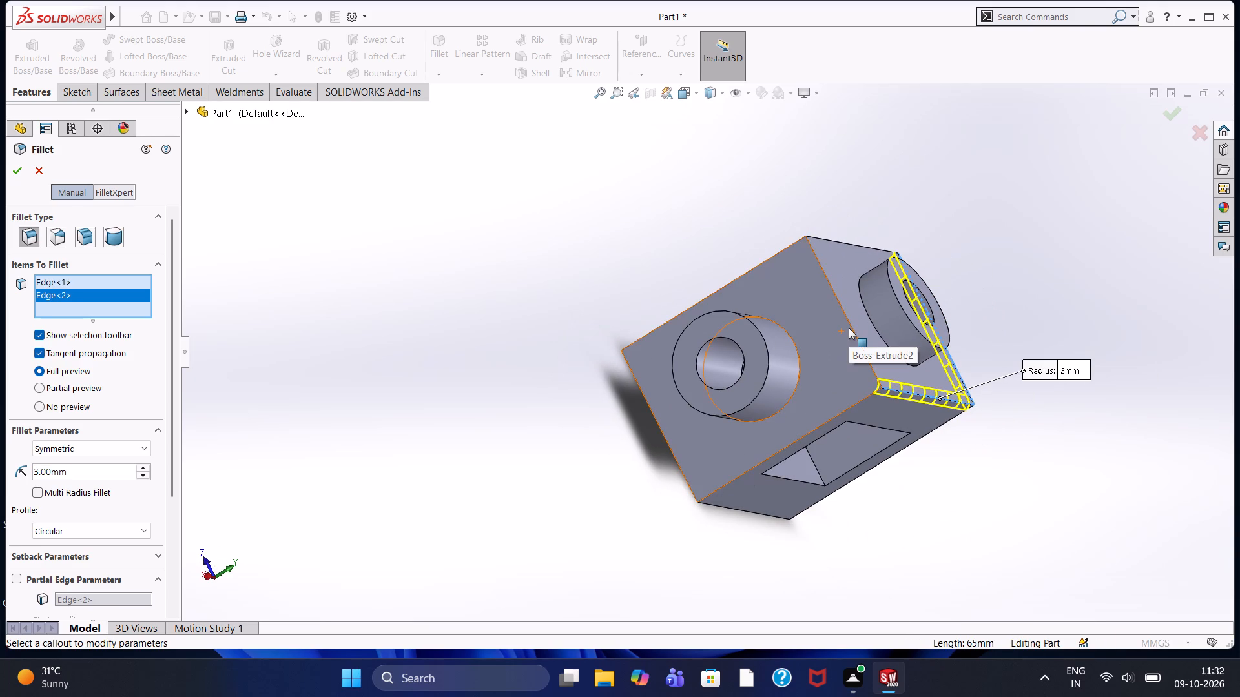
{"action": "left_click", "coordinate": [851, 327]}
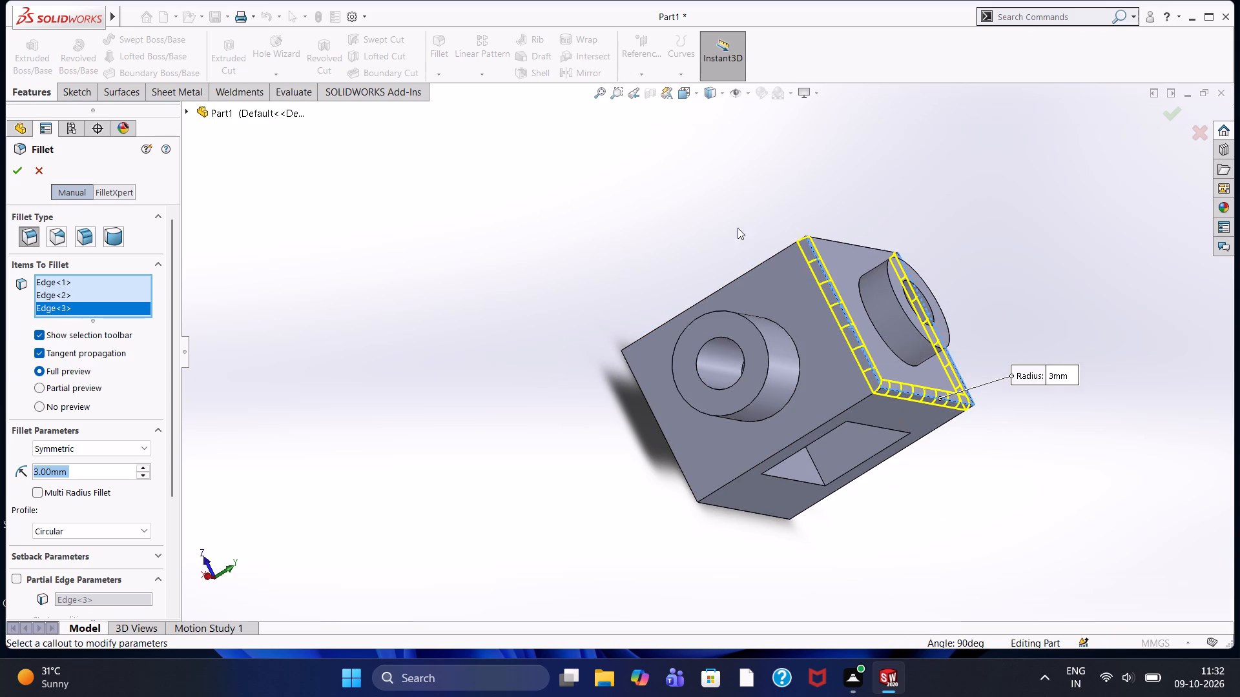
{"action": "middle_click_drag", "start_coordinate": [721, 221], "coordinate": [710, 409]}
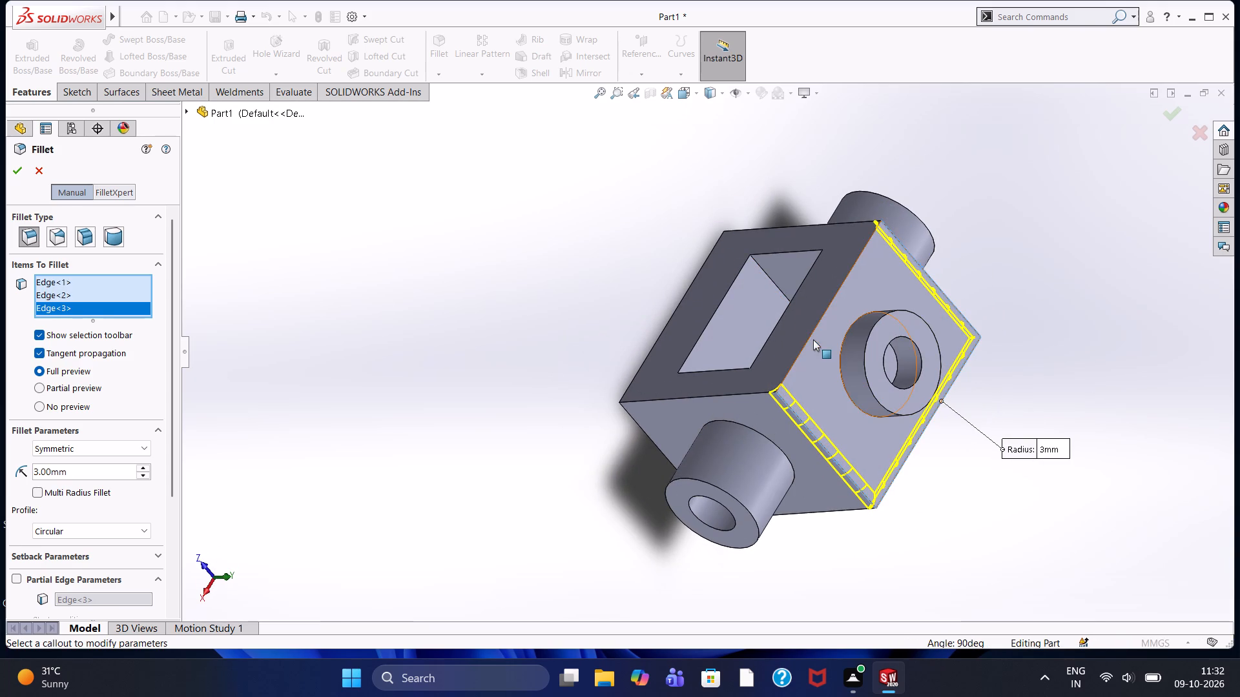
{"action": "left_click", "coordinate": [811, 334]}
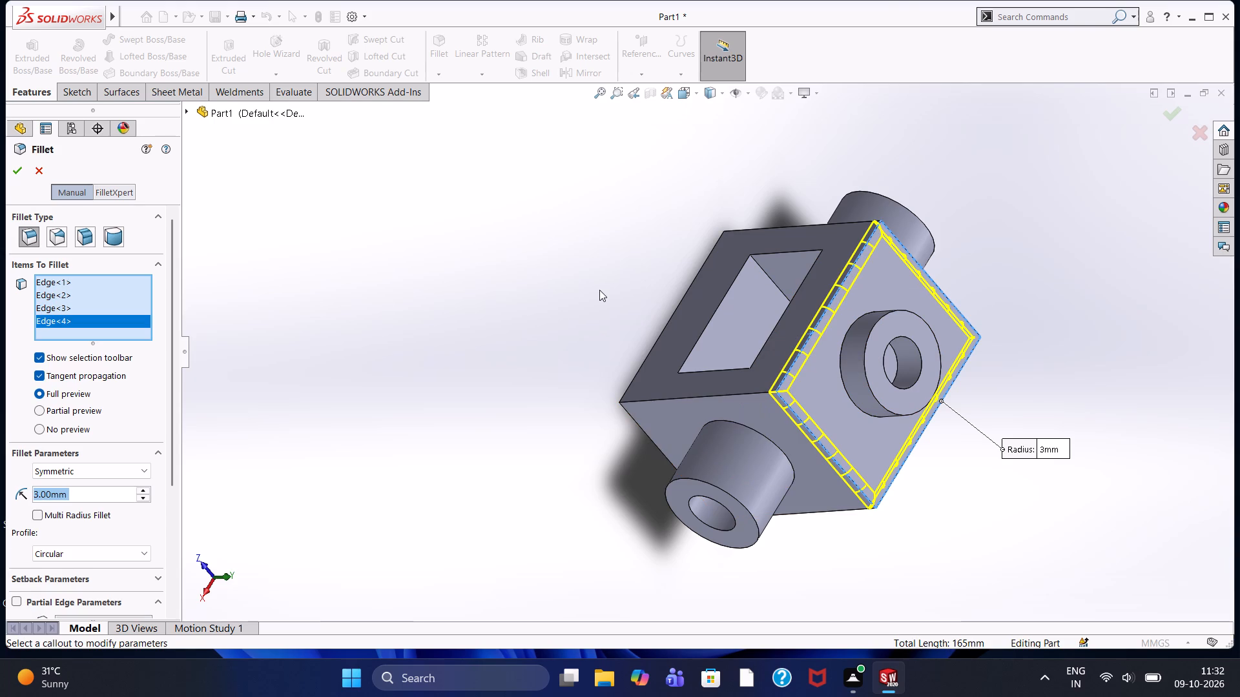
Add the +X side face's two vertical edges and bottom edge, plus the -Z opening face's bottom edge, to the 3 mm fillet.
{"action": "middle_click_drag", "start_coordinate": [599, 290], "coordinate": [544, 196]}
{"action": "scroll", "coordinate": [583, 283], "scroll_direction": "up", "scroll_amount": 1}
{"action": "scroll", "coordinate": [547, 237], "scroll_direction": "down", "scroll_amount": 1}
{"action": "scroll", "coordinate": [544, 196], "scroll_direction": "up", "scroll_amount": 1}
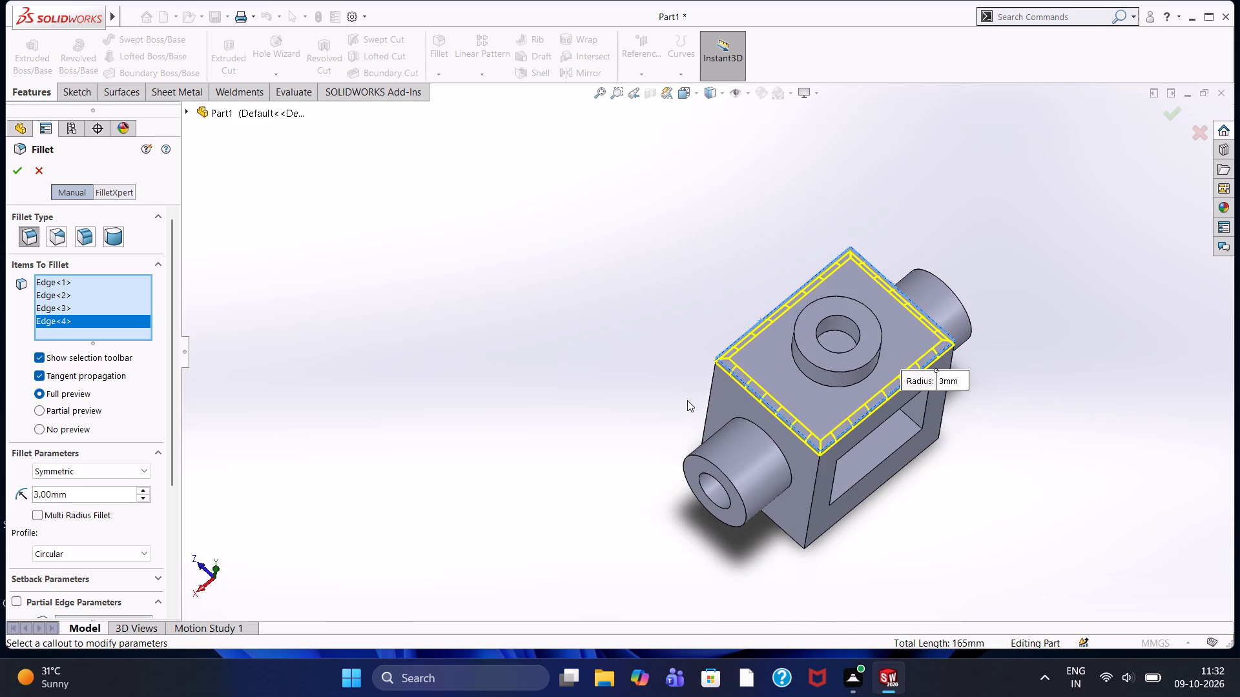
{"action": "middle_click_drag", "start_coordinate": [687, 399], "coordinate": [677, 343]}
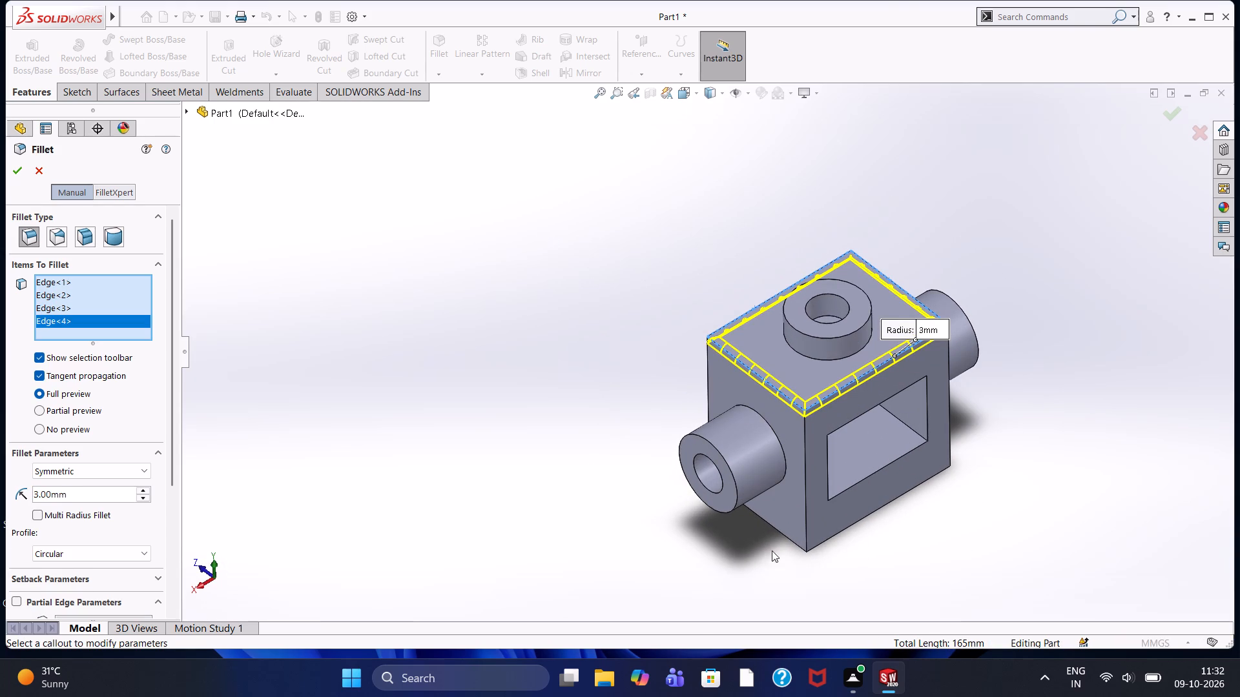
{"action": "scroll", "coordinate": [788, 541], "scroll_direction": "down", "scroll_amount": 2}
{"action": "left_click", "coordinate": [805, 462]}
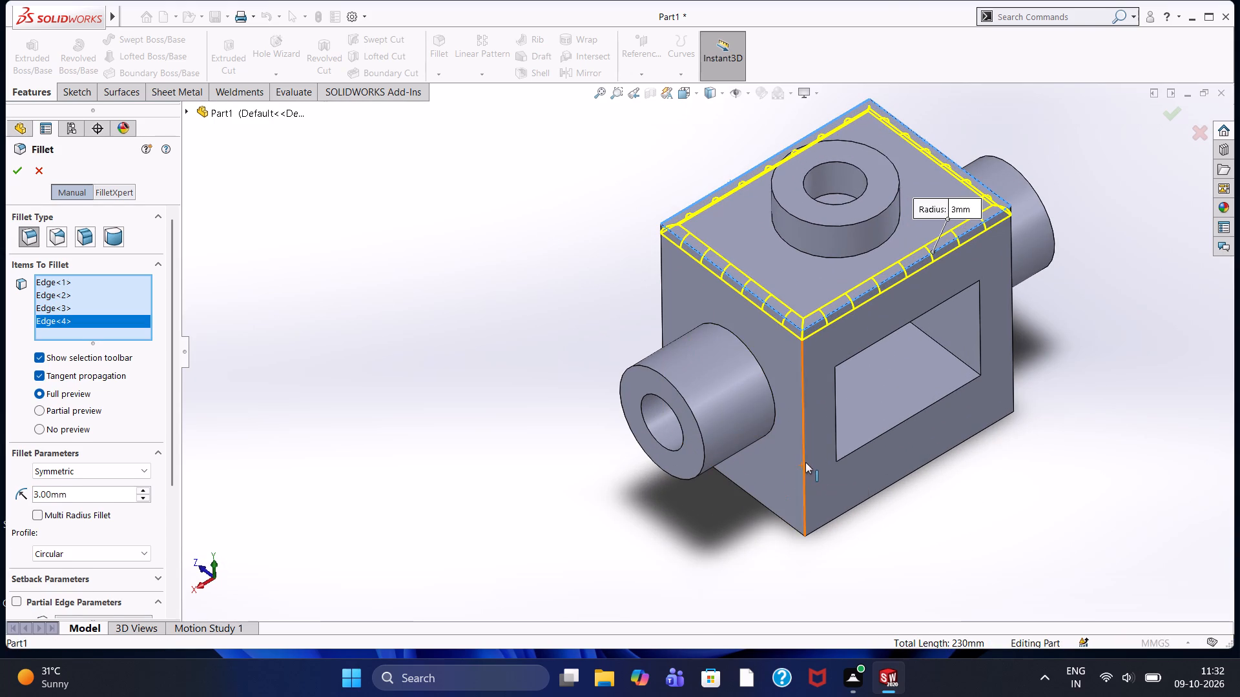
{"action": "left_click", "coordinate": [880, 492]}
{"action": "middle_click_drag", "start_coordinate": [725, 536], "coordinate": [785, 480]}
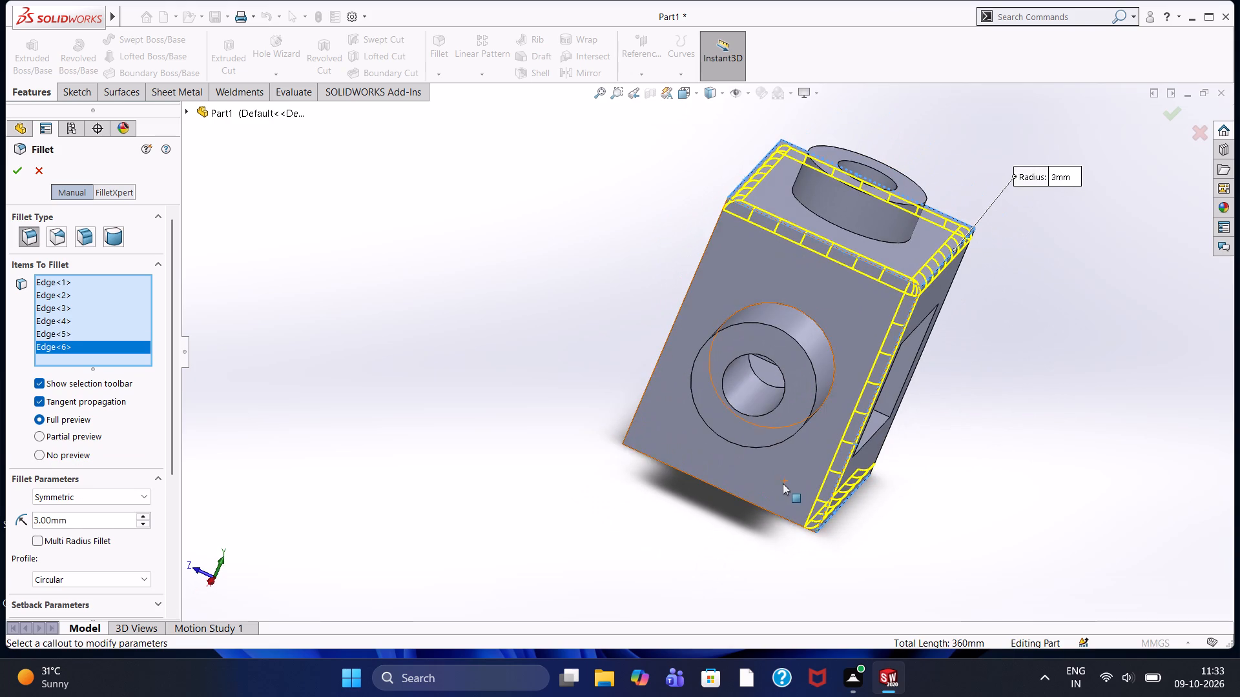
{"action": "left_click", "coordinate": [773, 515]}
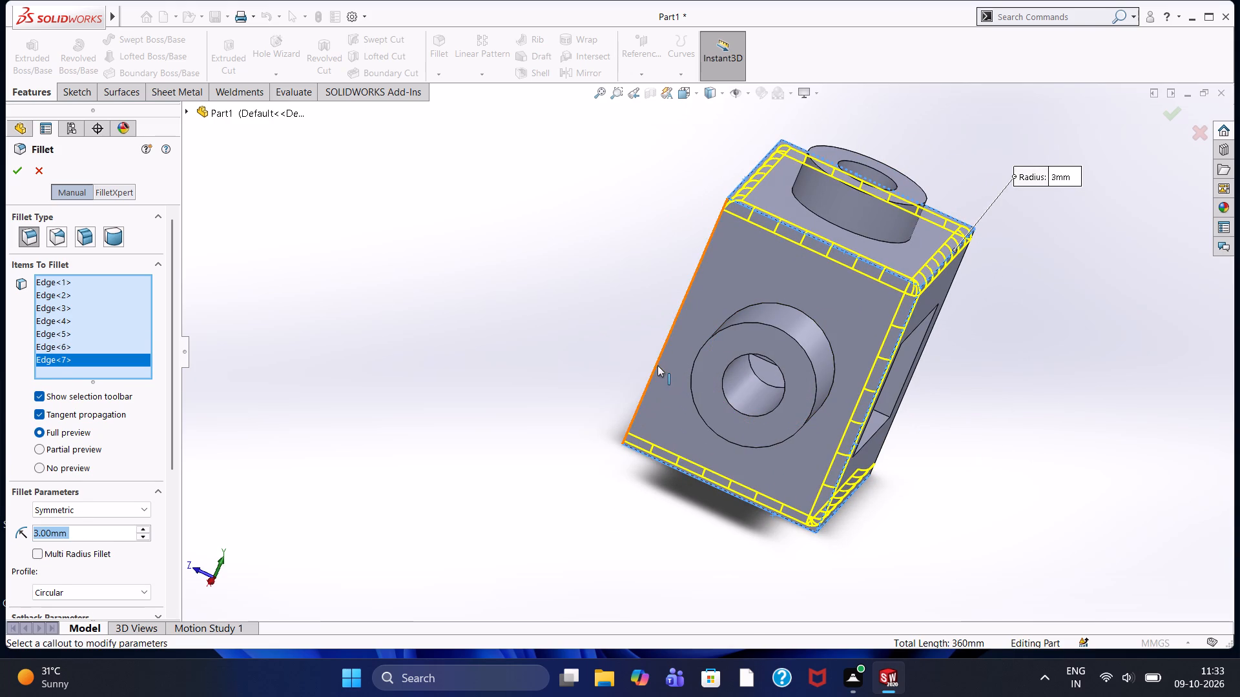
{"action": "left_click", "coordinate": [657, 365]}
Add the +Z opening face's bottom edge and the -X side face's vertical and bottom edges, and complete the 3 mm fillet.
{"action": "middle_click_drag", "start_coordinate": [583, 332], "coordinate": [761, 415]}
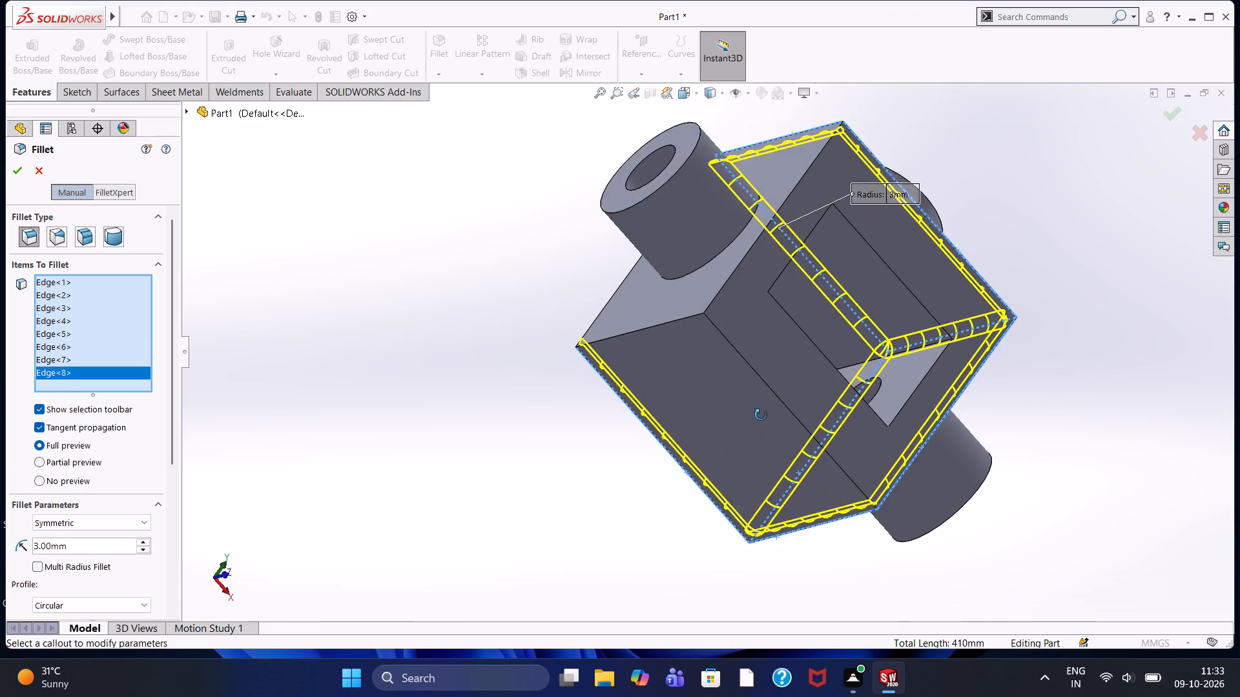
{"action": "middle_click_drag", "start_coordinate": [761, 415], "coordinate": [690, 501]}
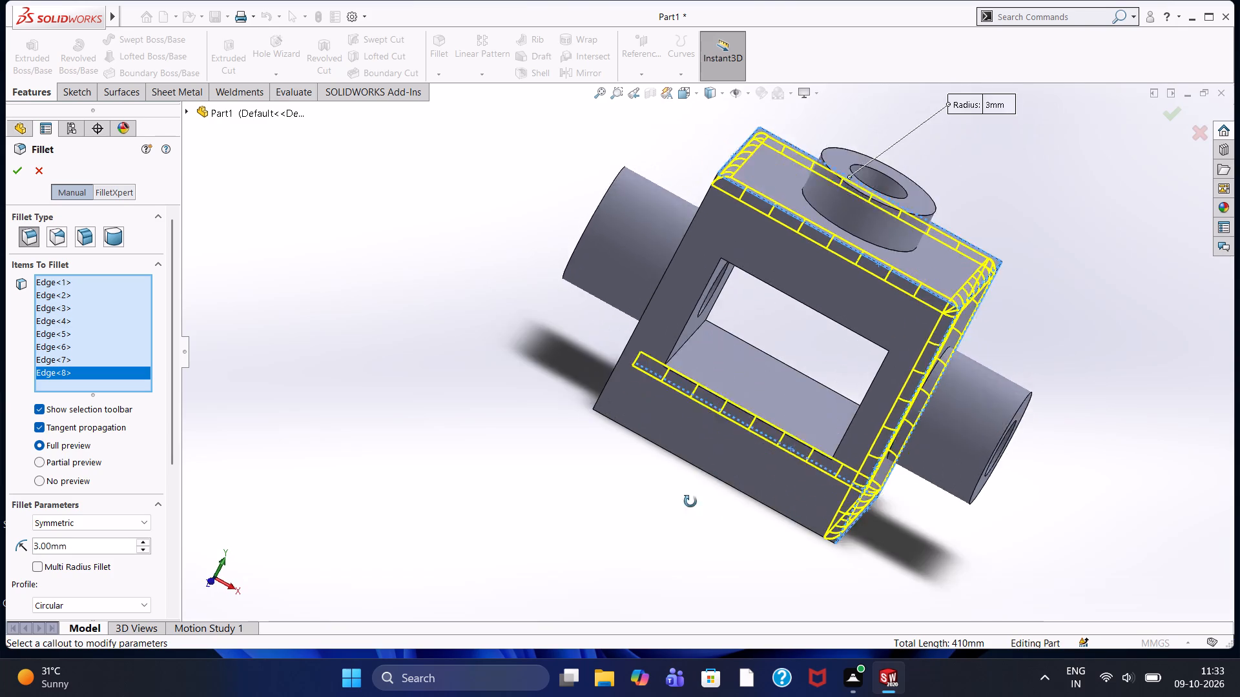
{"action": "middle_click_drag", "start_coordinate": [690, 501], "coordinate": [693, 525]}
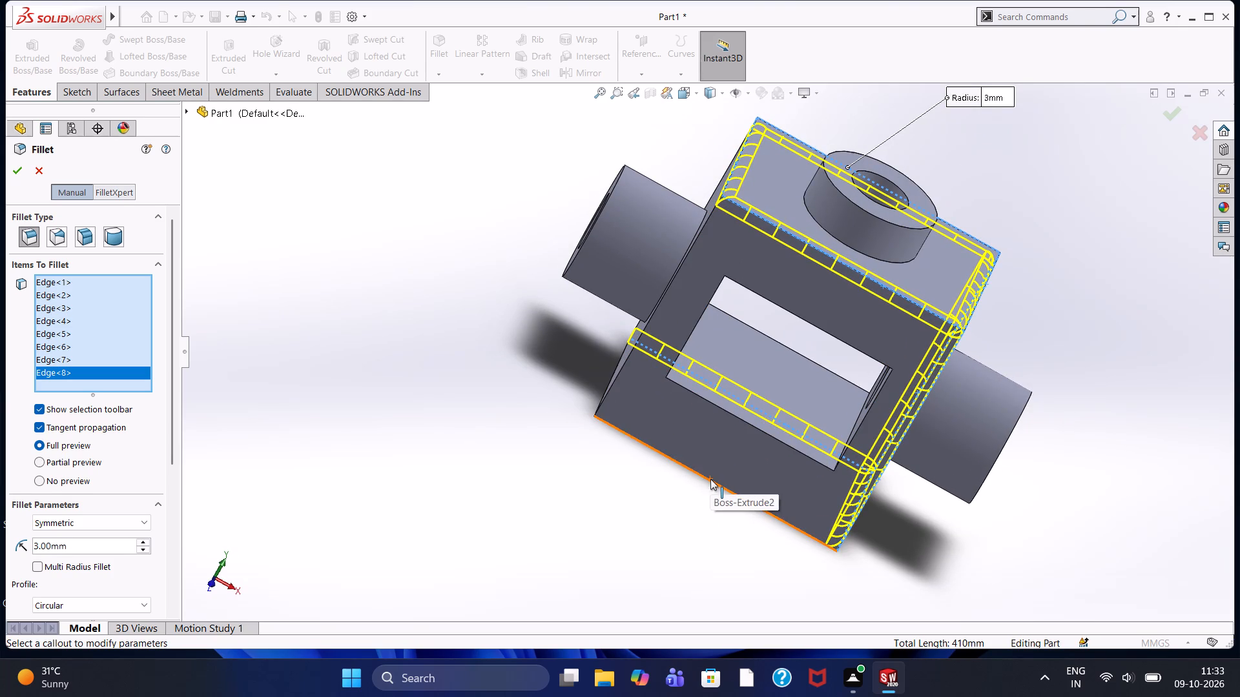
{"action": "left_click", "coordinate": [710, 479]}
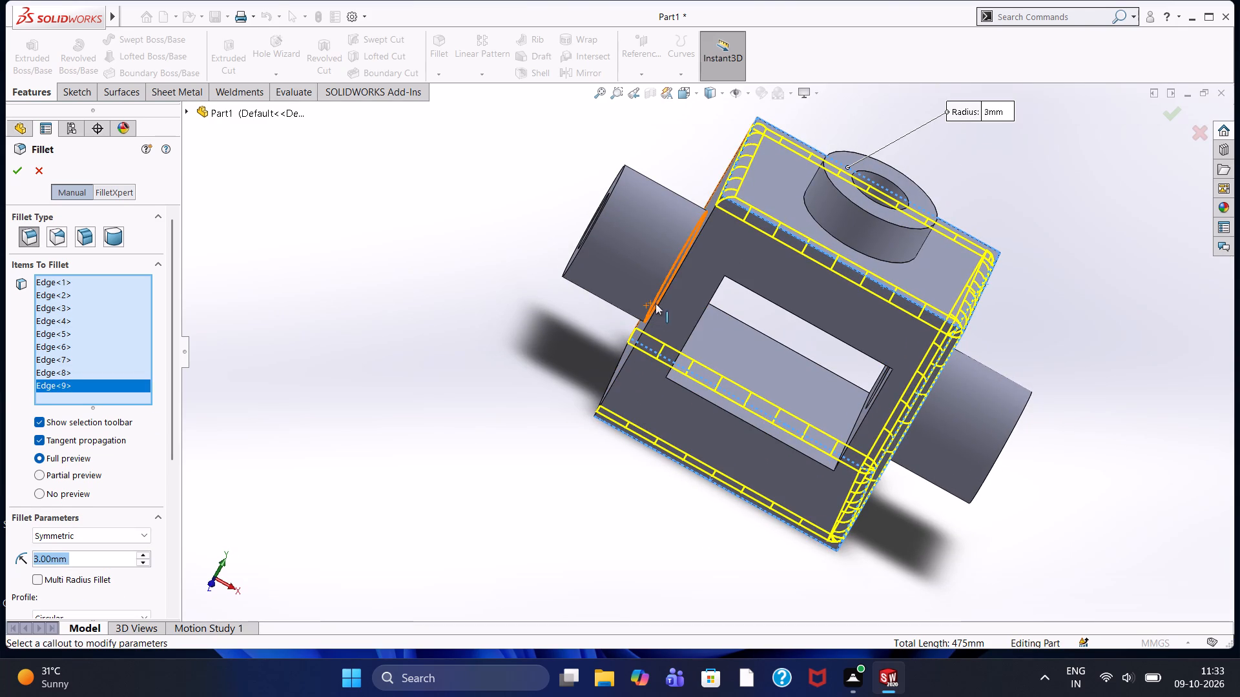
{"action": "left_click", "coordinate": [661, 305]}
{"action": "middle_click_drag", "start_coordinate": [583, 312], "coordinate": [628, 365]}
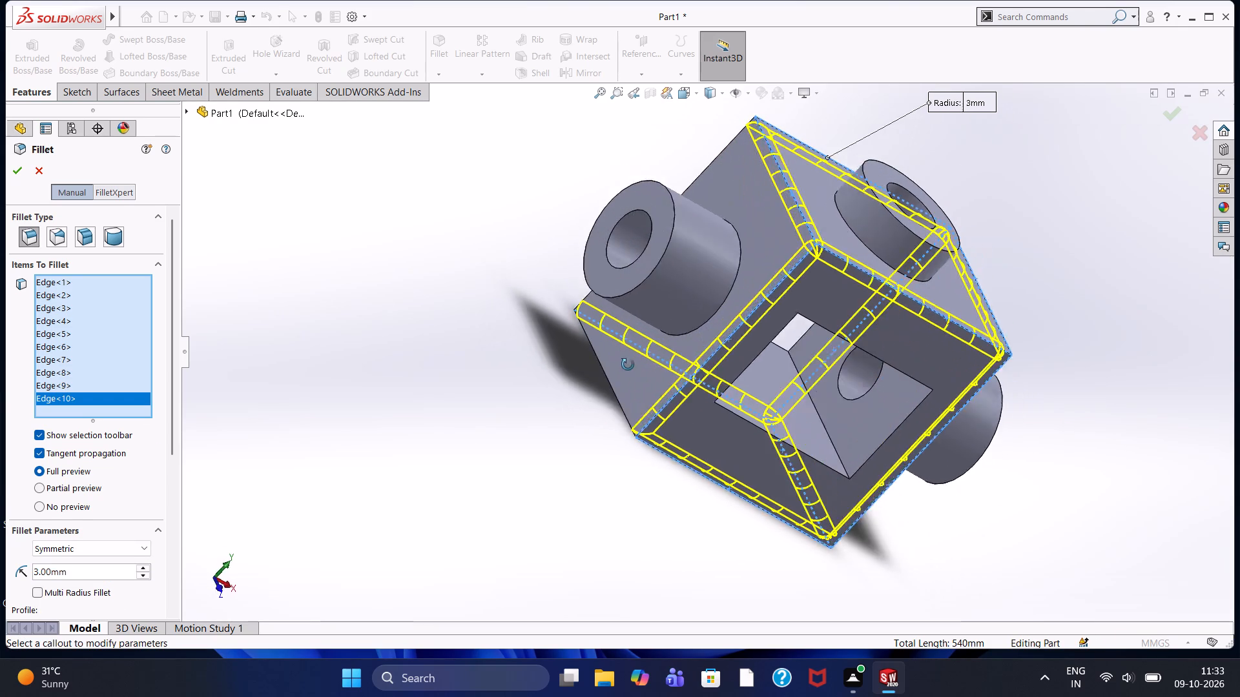
{"action": "middle_click_drag", "start_coordinate": [628, 365], "coordinate": [648, 470]}
{"action": "left_click", "coordinate": [646, 455]}
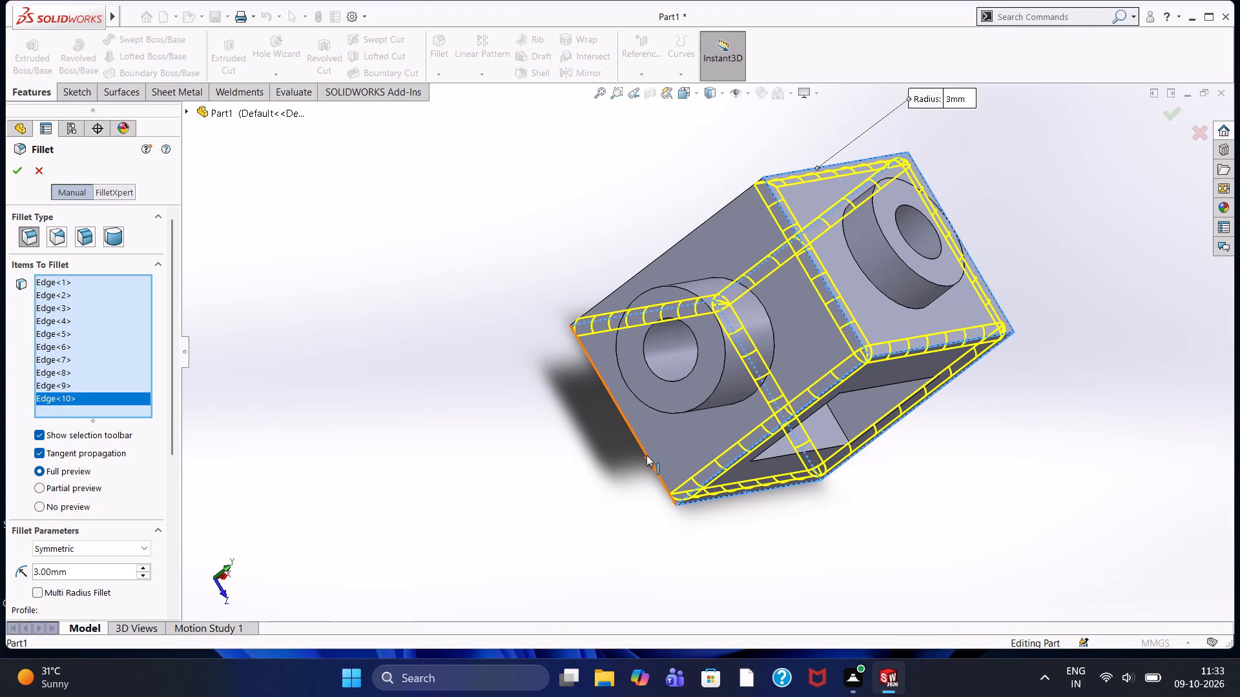
{"action": "left_click", "coordinate": [650, 264]}
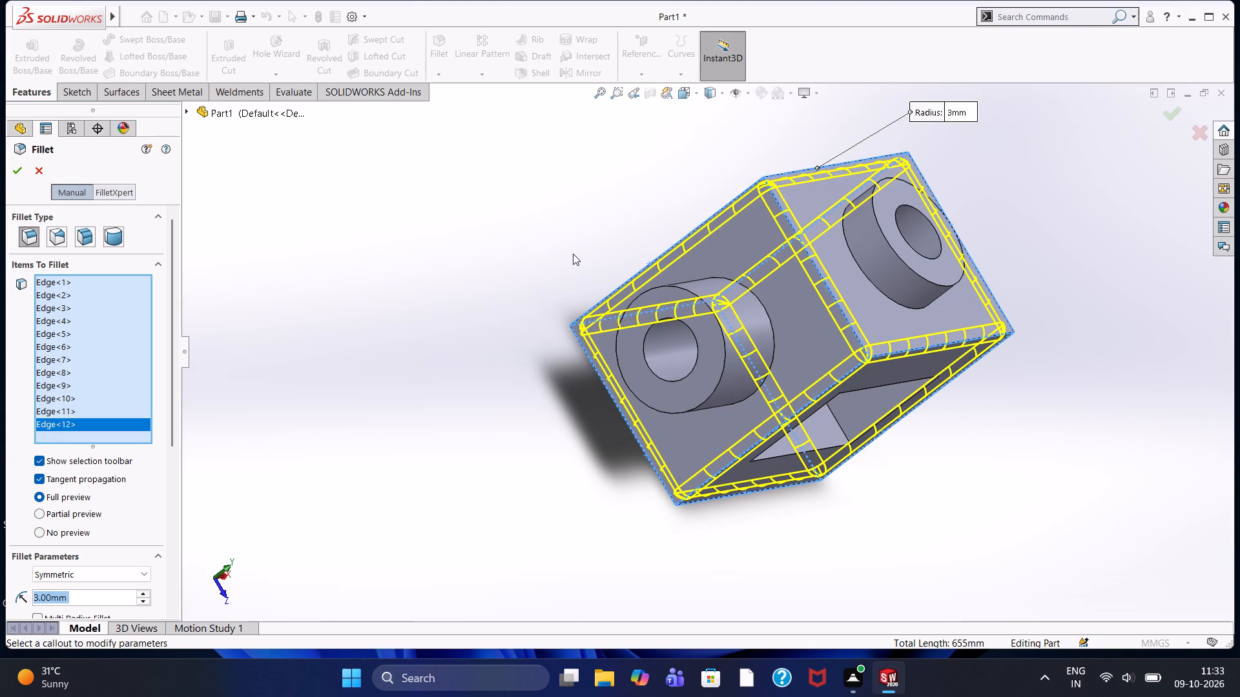
{"action": "middle_click_drag", "start_coordinate": [573, 254], "coordinate": [590, 379]}
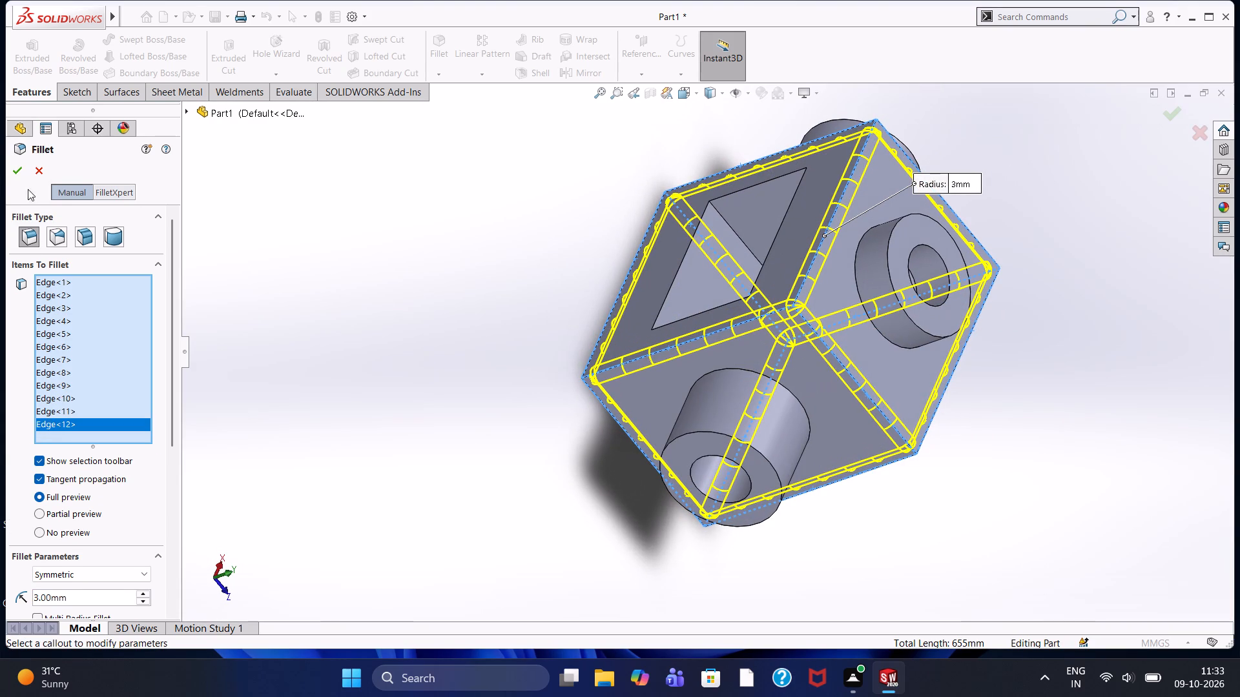
{"action": "left_click", "coordinate": [18, 174]}
{"action": "left_click", "coordinate": [440, 288]}
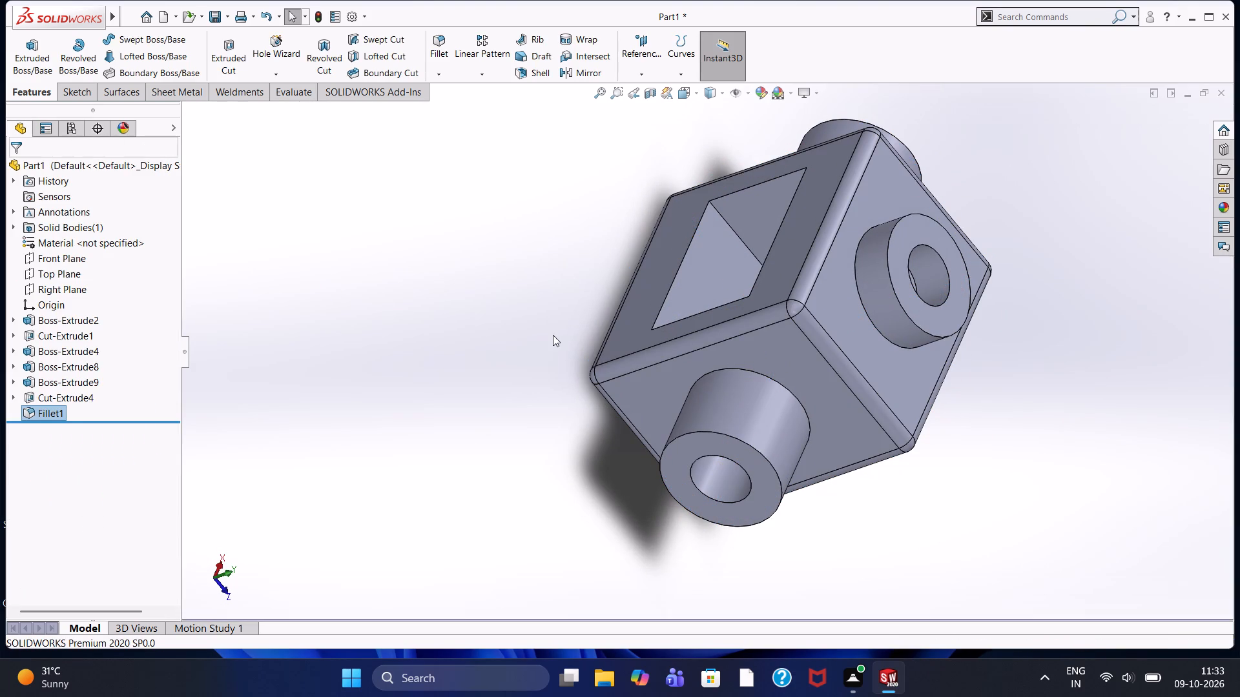
Inspect the filleted block edges, side bosses and rectangular opening from several directions.
{"action": "middle_click_drag", "start_coordinate": [553, 335], "coordinate": [488, 227]}
{"action": "scroll", "coordinate": [553, 335], "scroll_direction": "up", "scroll_amount": 1}
{"action": "middle_click_drag", "start_coordinate": [580, 487], "coordinate": [519, 359]}
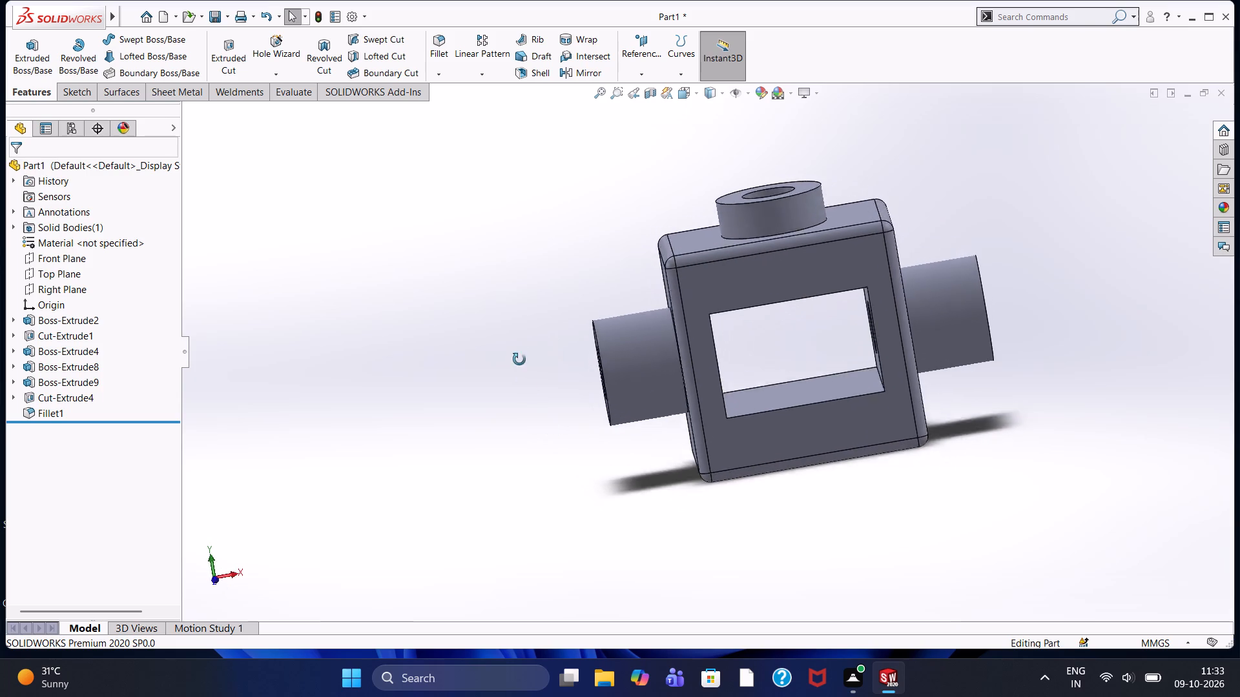
{"action": "middle_click_drag", "start_coordinate": [519, 359], "coordinate": [532, 325]}
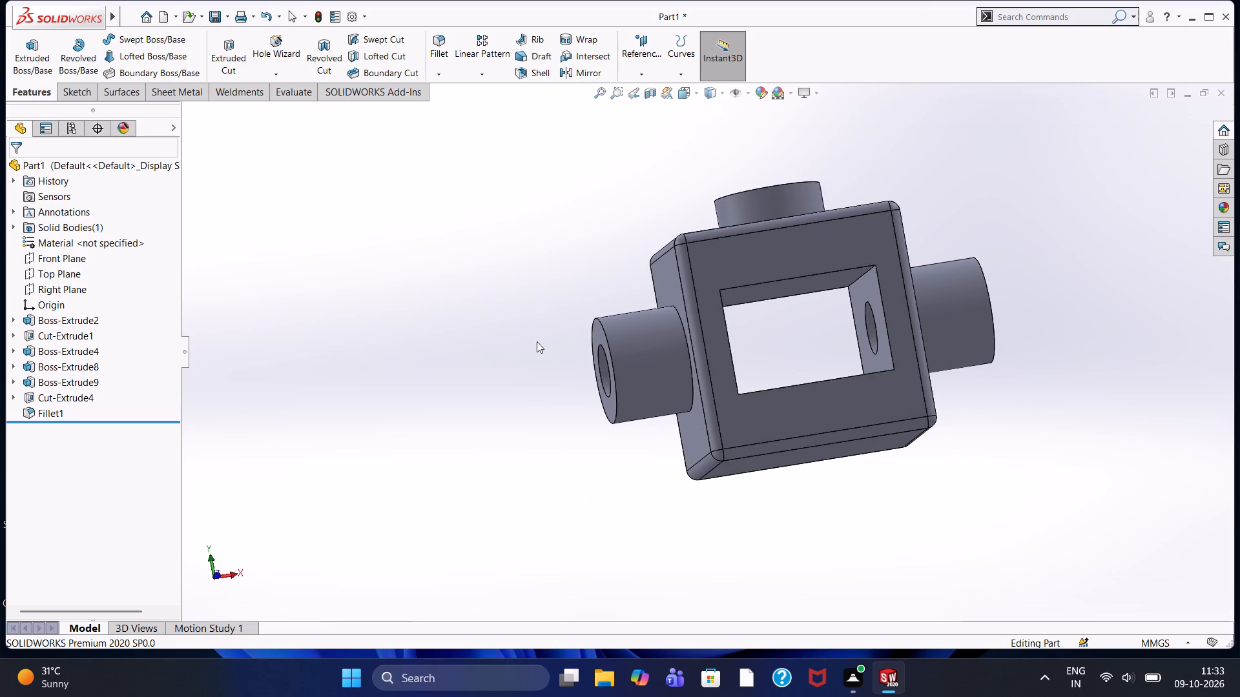
{"action": "scroll", "coordinate": [599, 267], "scroll_direction": "up", "scroll_amount": 1}
{"action": "scroll", "coordinate": [679, 280], "scroll_direction": "down", "scroll_amount": 1}
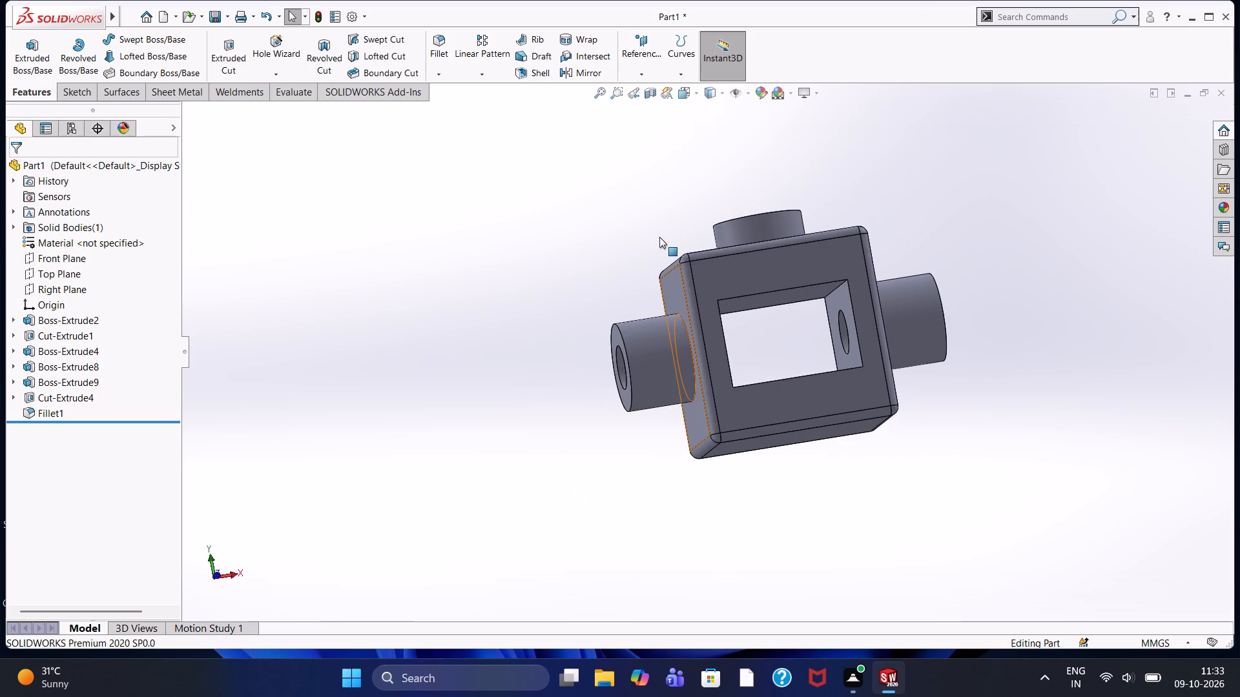
{"action": "scroll", "coordinate": [659, 237], "scroll_direction": "down", "scroll_amount": 1}
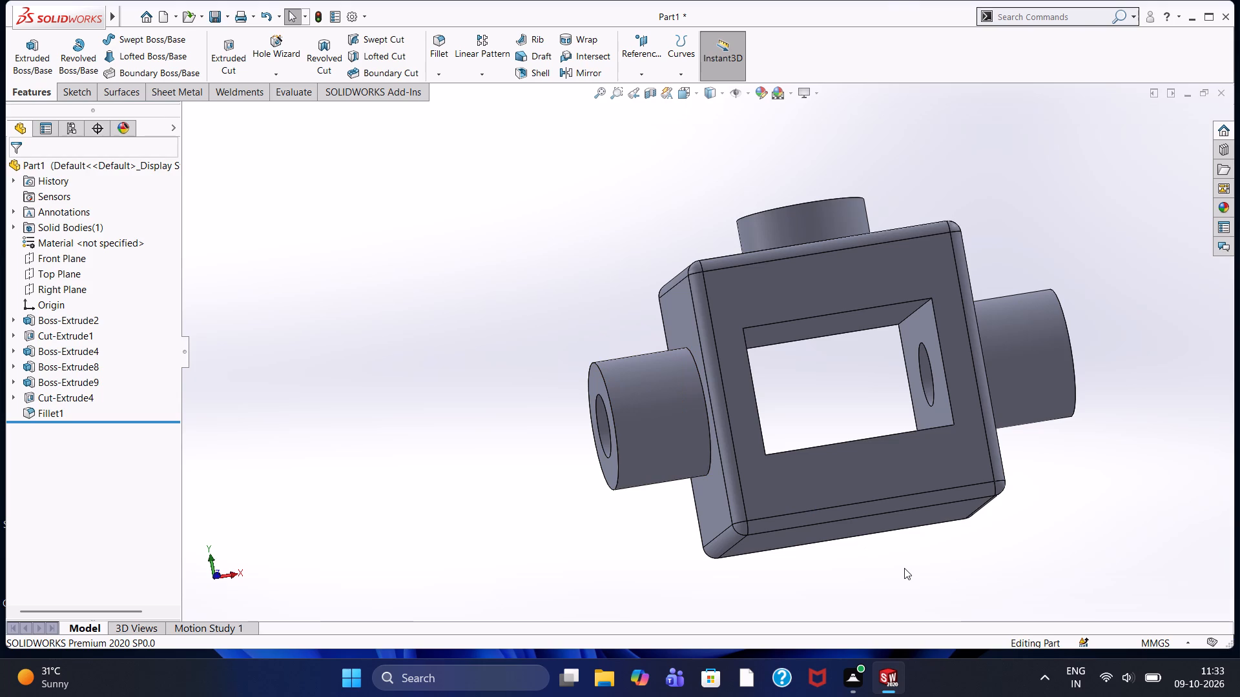
{"action": "scroll", "coordinate": [904, 568], "scroll_direction": "down", "scroll_amount": 1}
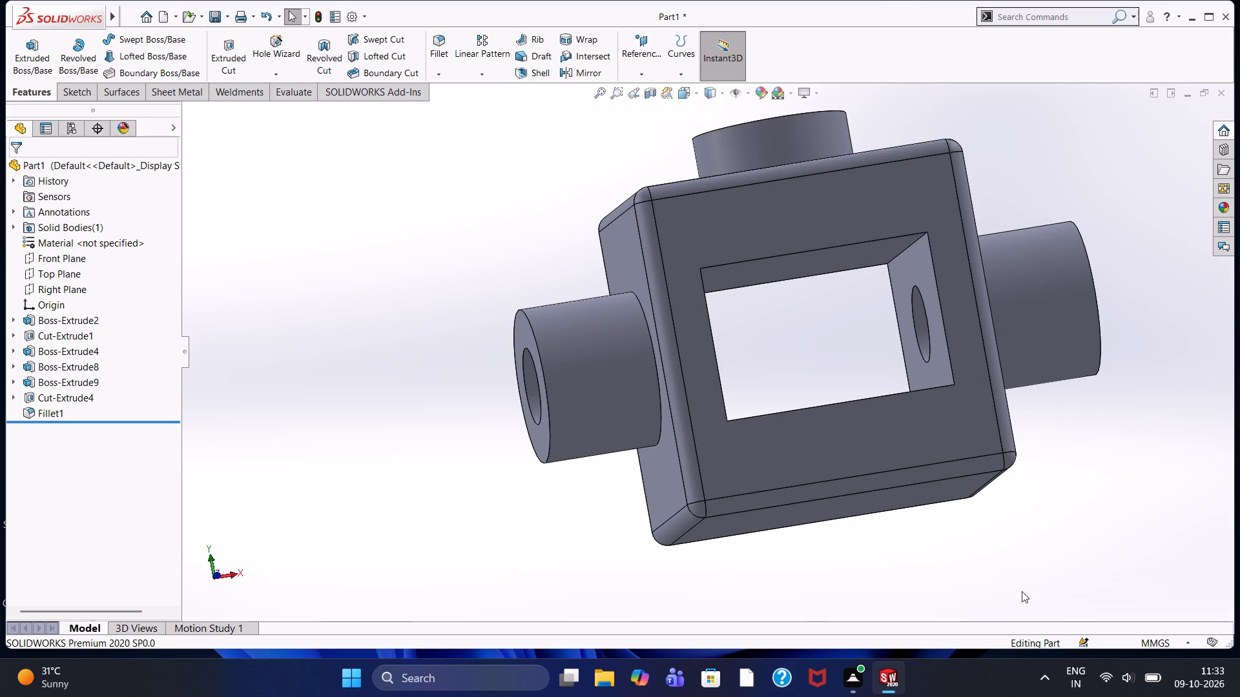
{"action": "middle_click_drag", "start_coordinate": [384, 203], "coordinate": [441, 243]}
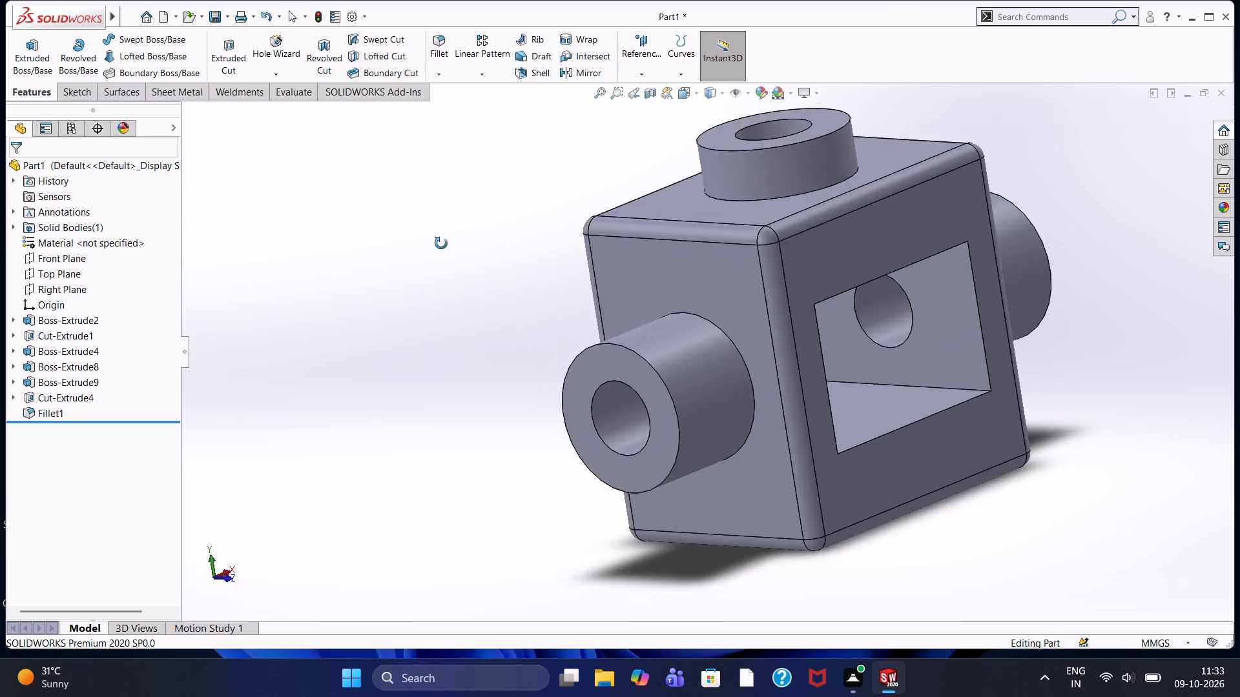
{"action": "middle_click_drag", "start_coordinate": [441, 243], "coordinate": [466, 270]}
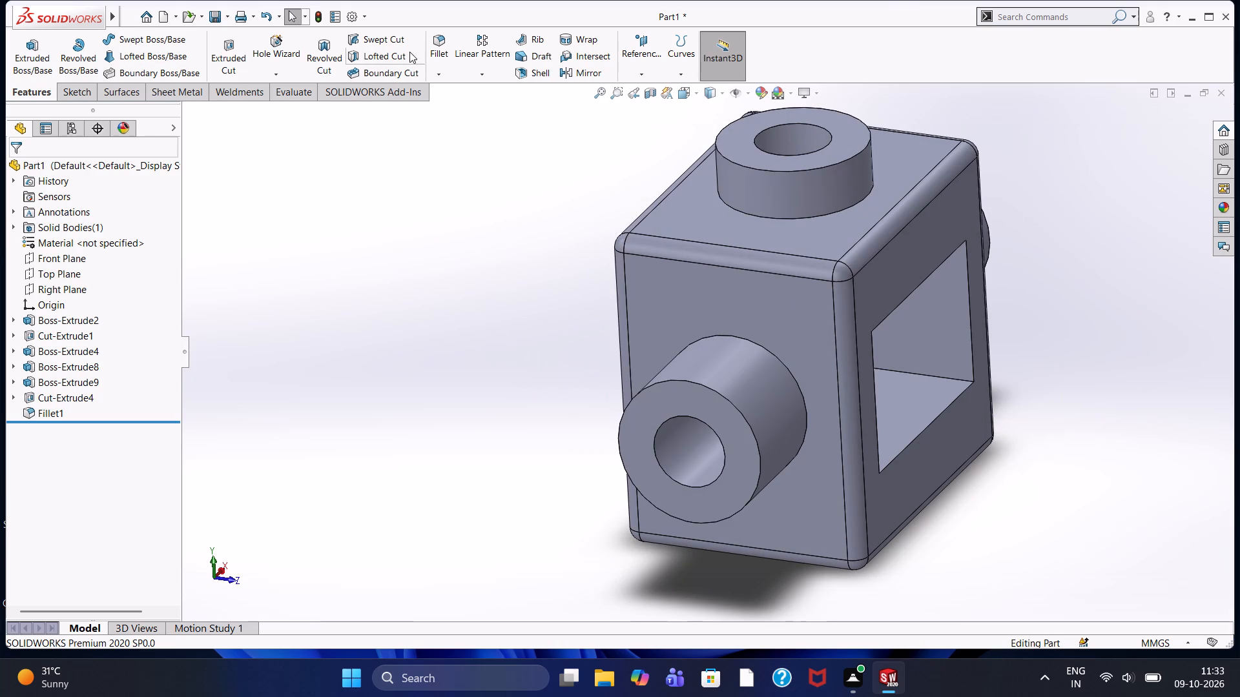
Fillet the inner and outer circular end edges of both side bosses with a 1 mm radius.
{"action": "left_click", "coordinate": [439, 48]}
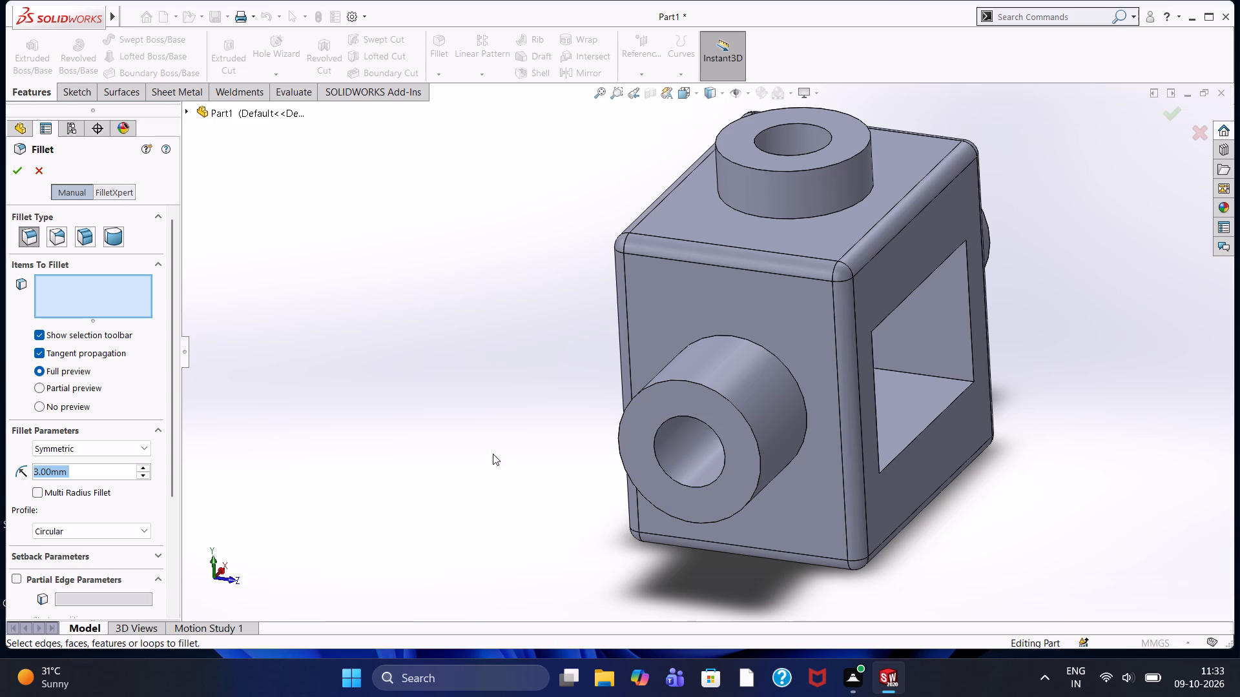
{"action": "left_click", "coordinate": [679, 418]}
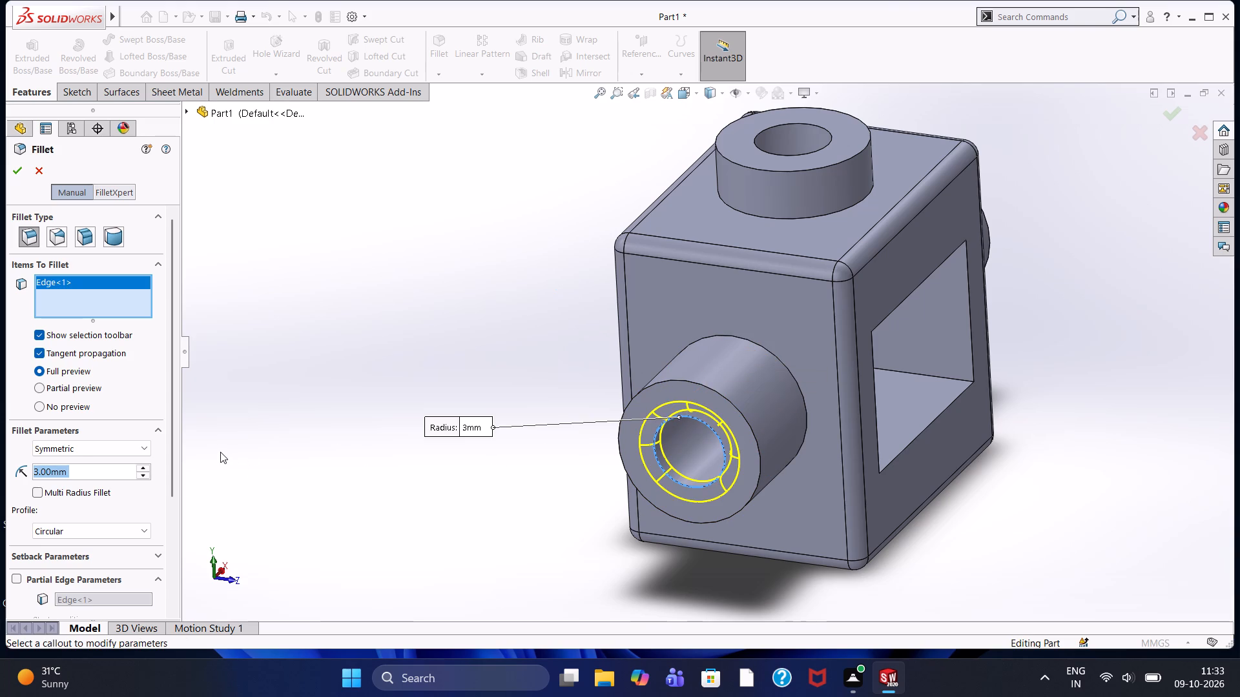
{"action": "key", "text": "1"}
{"action": "key", "text": "Return"}
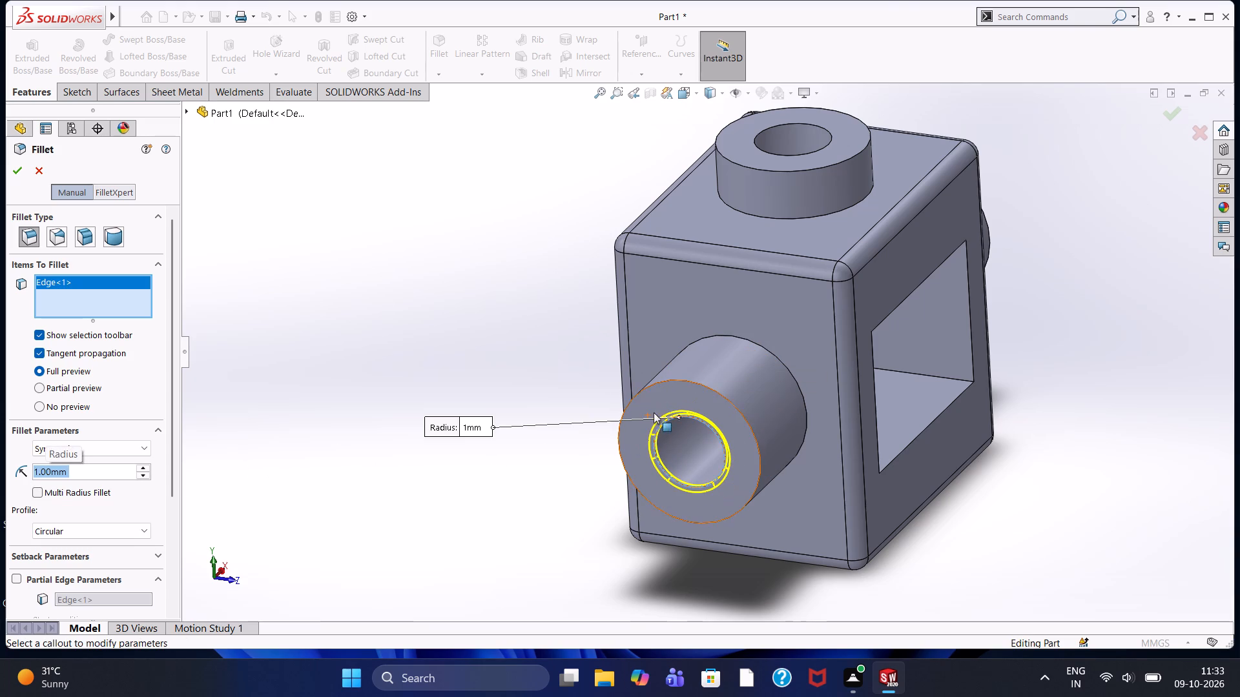
{"action": "left_click", "coordinate": [669, 381]}
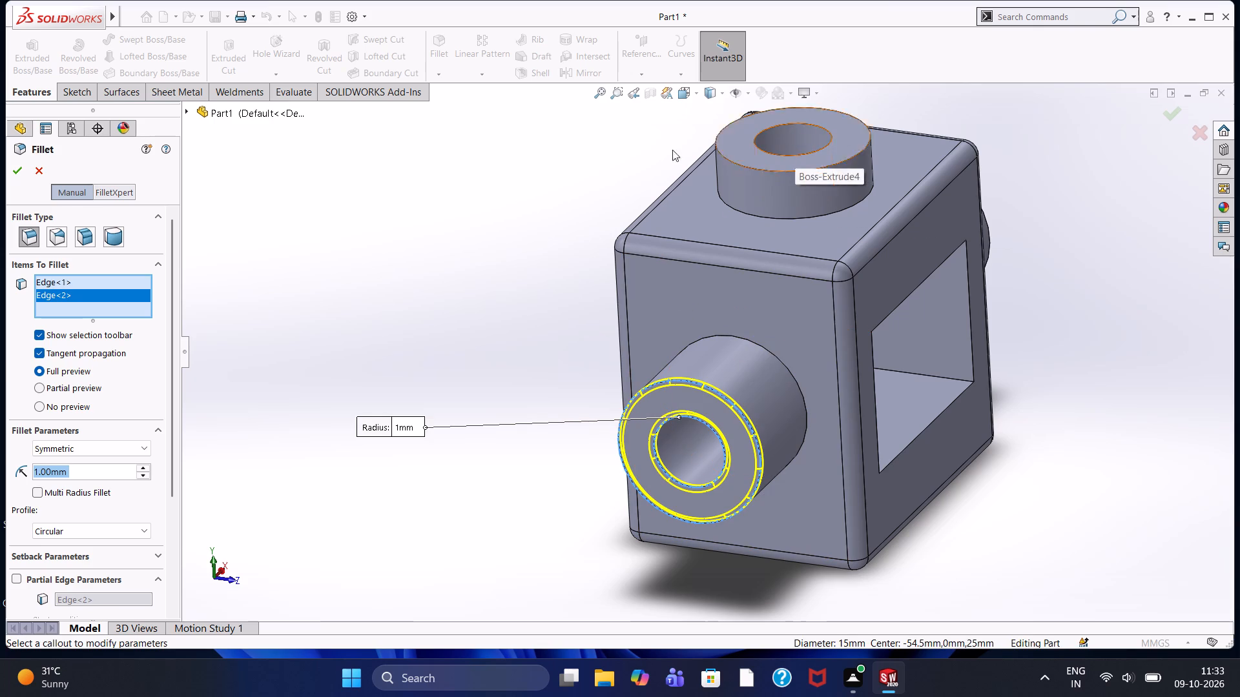
{"action": "middle_click_drag", "start_coordinate": [481, 219], "coordinate": [582, 327]}
{"action": "scroll", "coordinate": [531, 150], "scroll_direction": "up", "scroll_amount": 2}
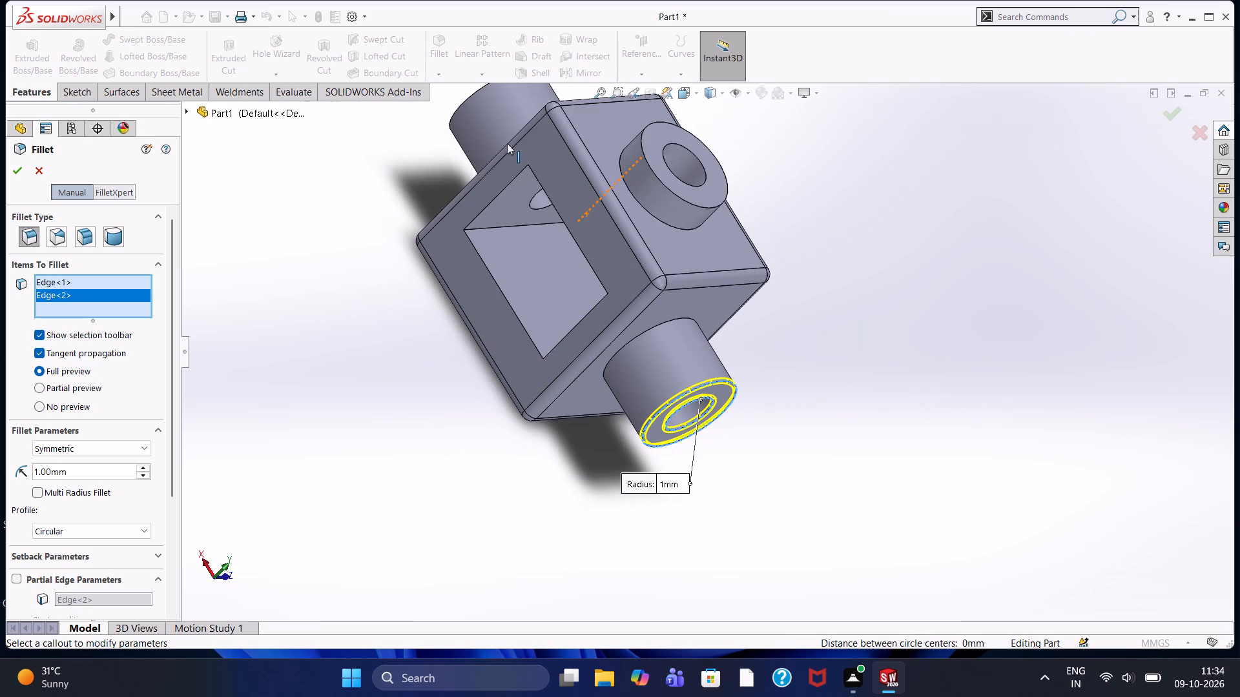
{"action": "middle_click_drag", "start_coordinate": [406, 114], "coordinate": [441, 202]}
{"action": "scroll", "coordinate": [429, 155], "scroll_direction": "up", "scroll_amount": 1}
{"action": "middle_click_drag", "start_coordinate": [427, 147], "coordinate": [441, 185]}
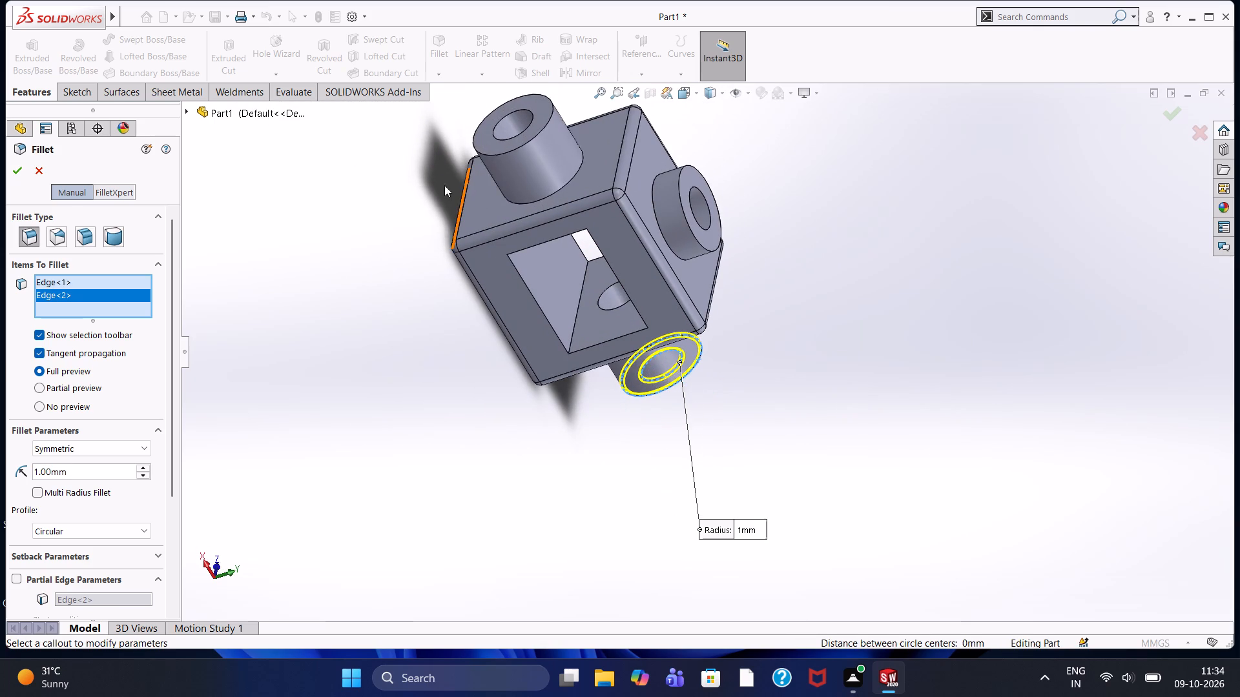
{"action": "left_click", "coordinate": [529, 125]}
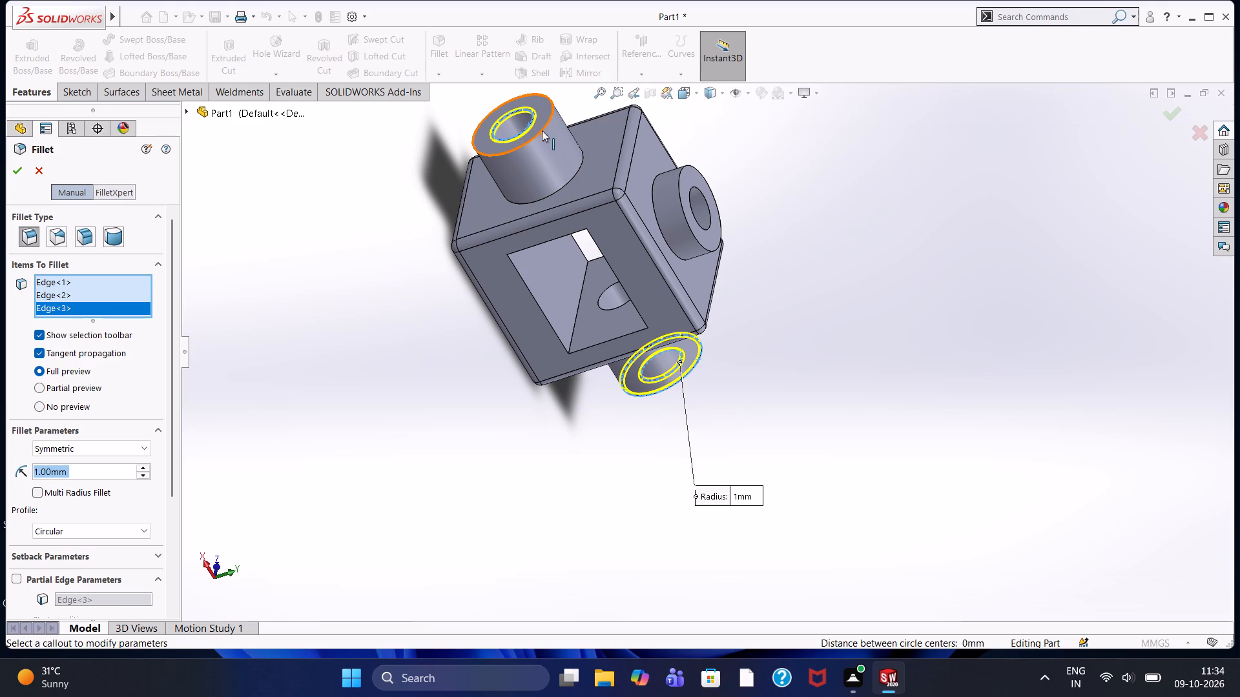
{"action": "left_click", "coordinate": [542, 130]}
{"action": "left_click", "coordinate": [15, 168]}
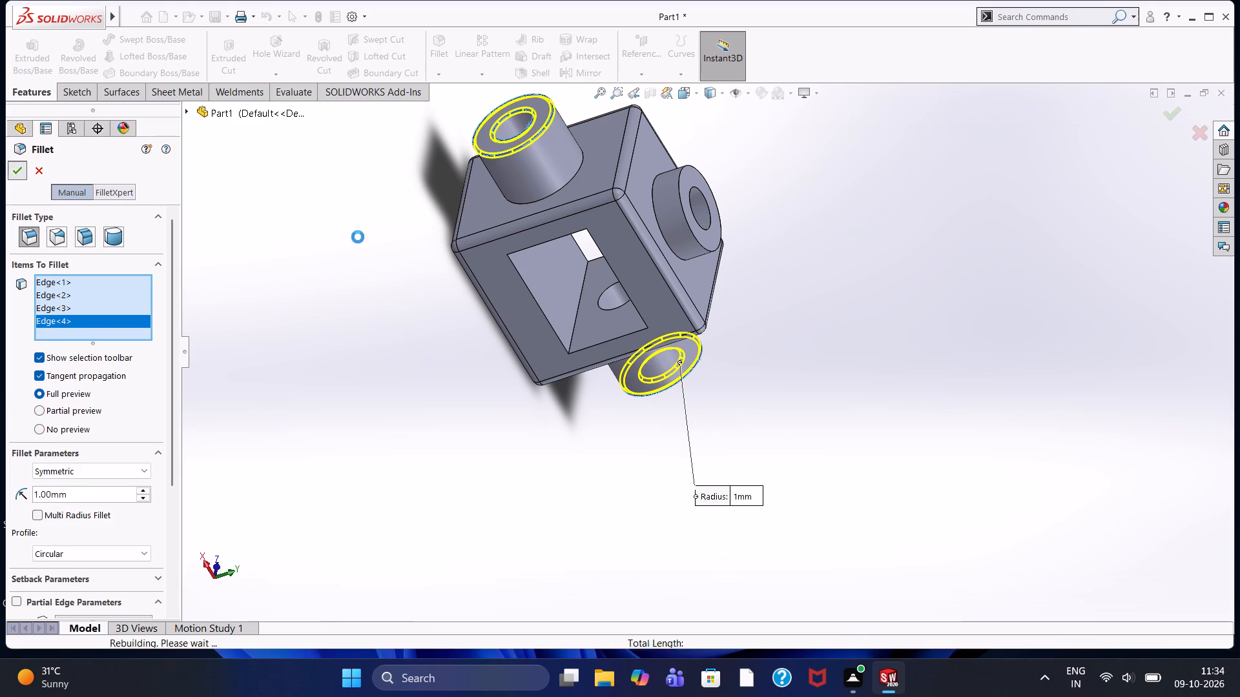
{"action": "left_click", "coordinate": [413, 219]}
Add 1 mm fillets to the circular edges where both side-boss bores meet the rectangular opening's inner walls.
{"action": "middle_click_drag", "start_coordinate": [439, 241], "coordinate": [415, 167]}
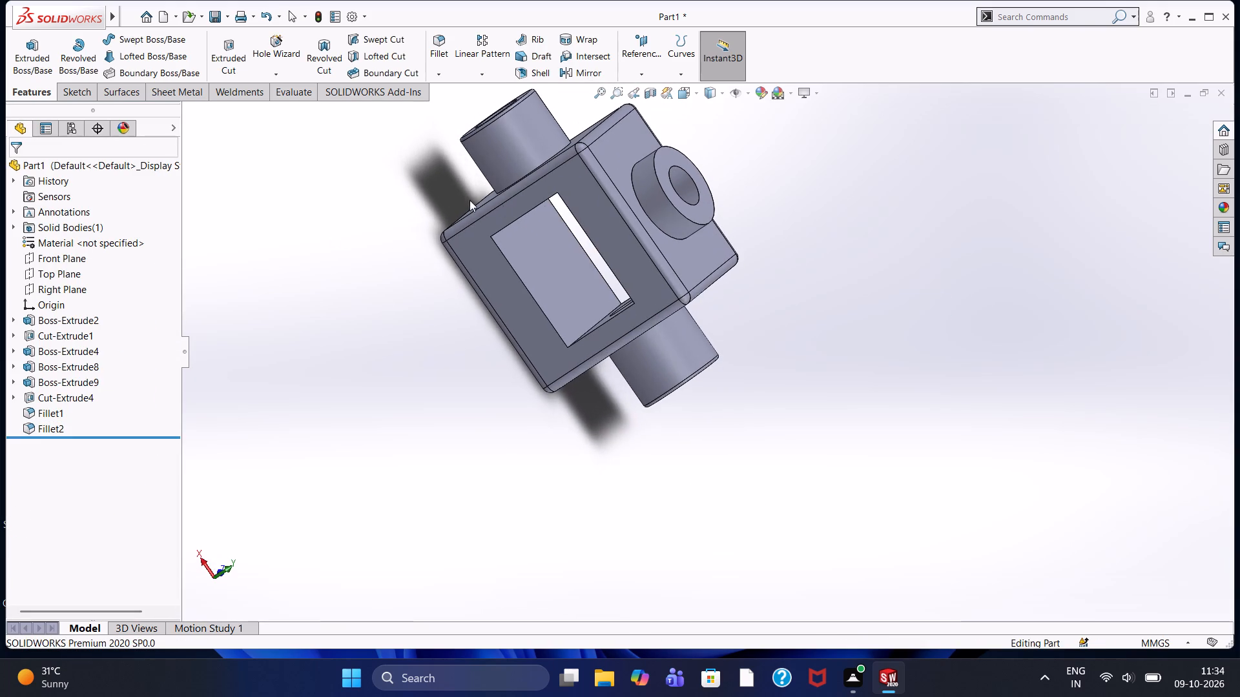
{"action": "middle_click_drag", "start_coordinate": [445, 197], "coordinate": [426, 125]}
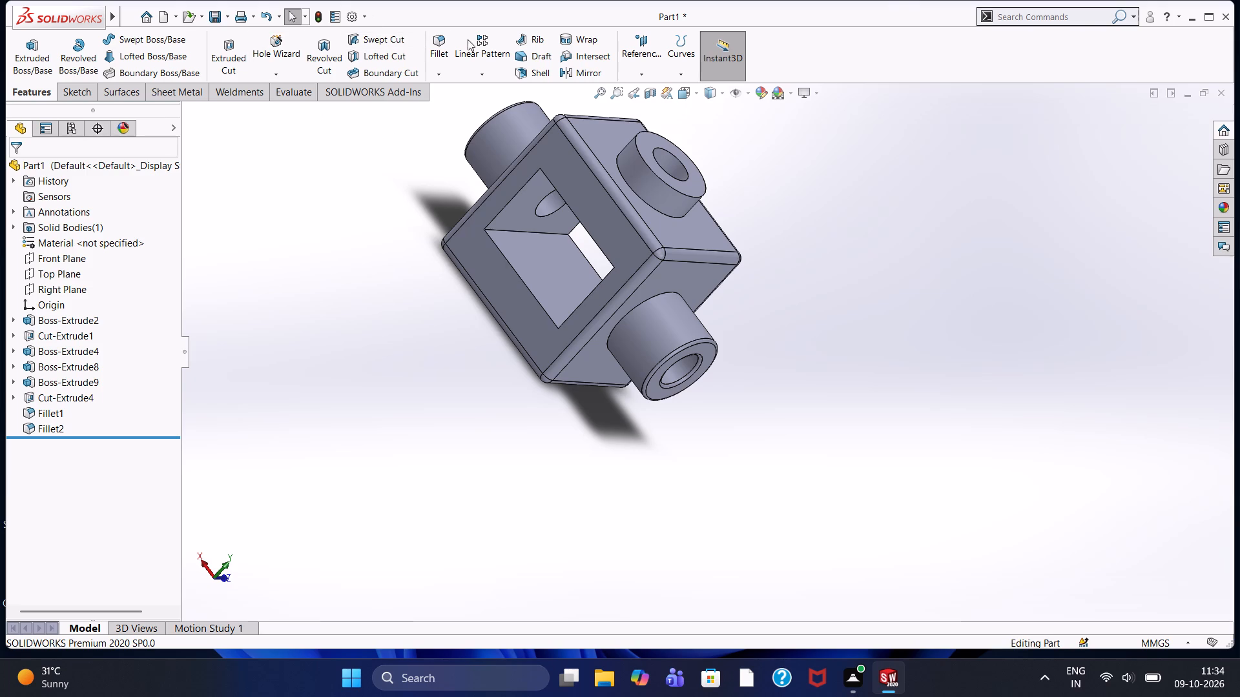
{"action": "left_click", "coordinate": [441, 42]}
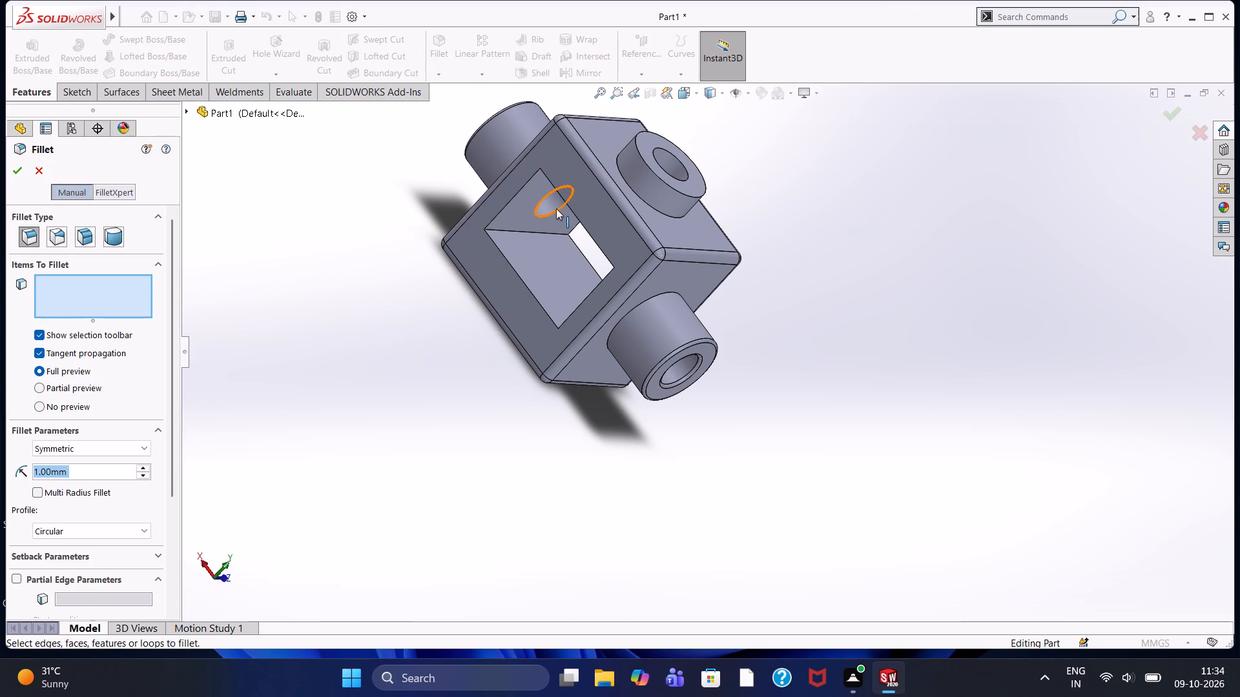
{"action": "left_click", "coordinate": [556, 208]}
{"action": "middle_click_drag", "start_coordinate": [377, 233], "coordinate": [446, 391]}
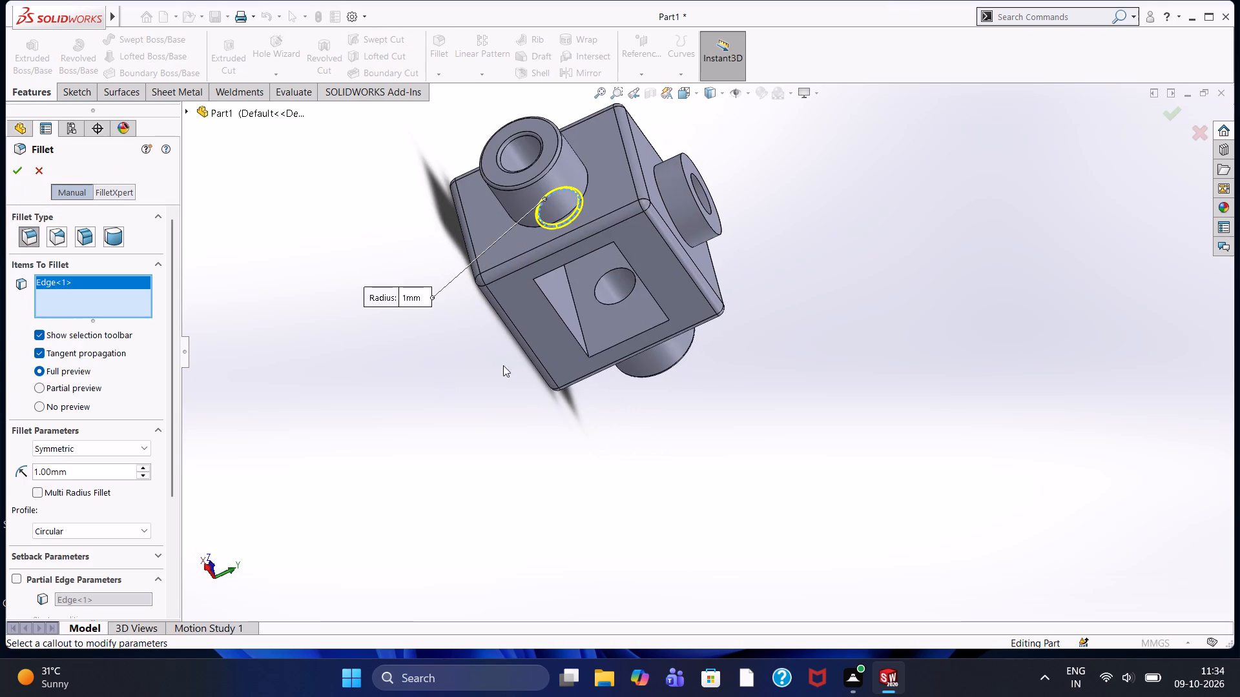
{"action": "left_click", "coordinate": [608, 304]}
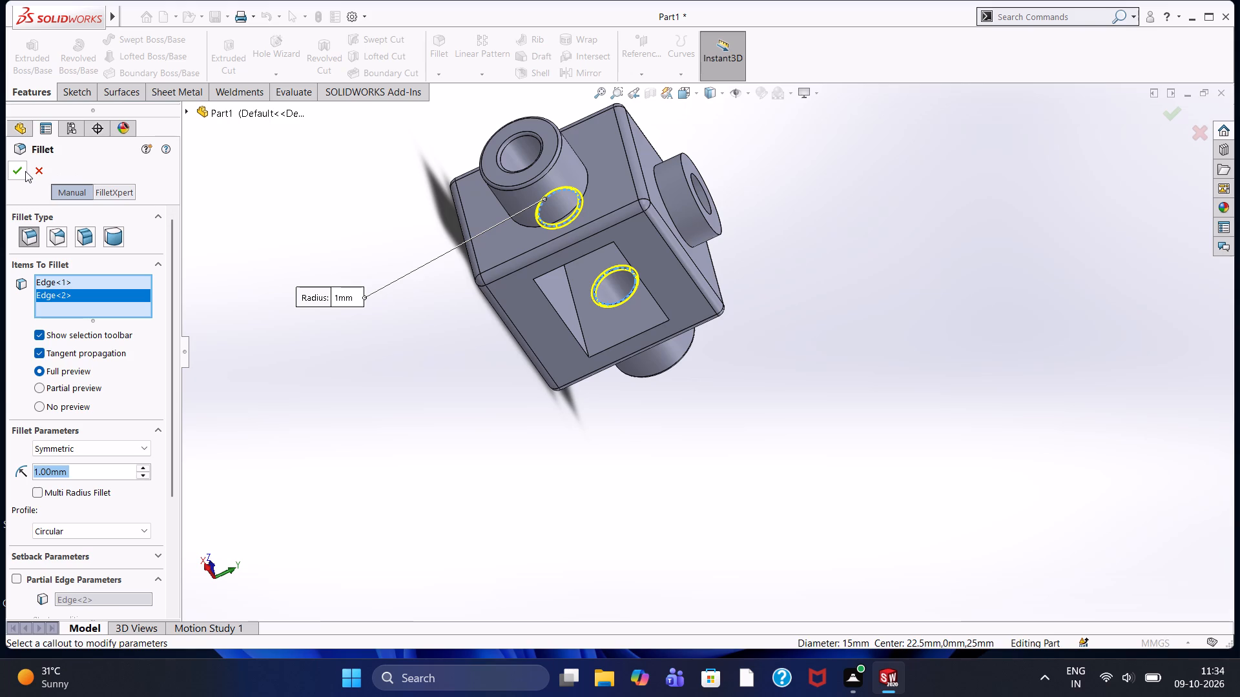
{"action": "left_click", "coordinate": [25, 171]}
Fillet the outer and inner top edges of the top ring boss with a 1 mm radius.
{"action": "scroll", "coordinate": [588, 219], "scroll_direction": "up", "scroll_amount": 2}
{"action": "middle_click_drag", "start_coordinate": [813, 216], "coordinate": [720, 221]}
{"action": "scroll", "coordinate": [657, 196], "scroll_direction": "down", "scroll_amount": 3}
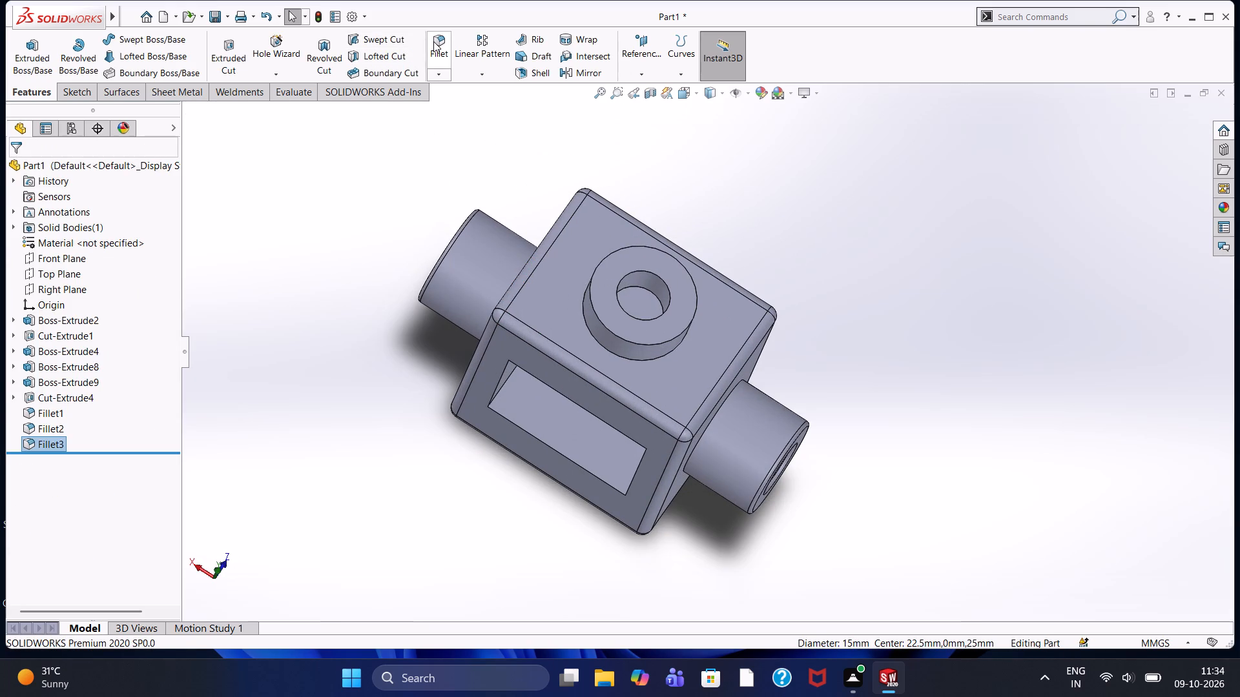
{"action": "left_click", "coordinate": [434, 42]}
{"action": "left_click", "coordinate": [648, 246]}
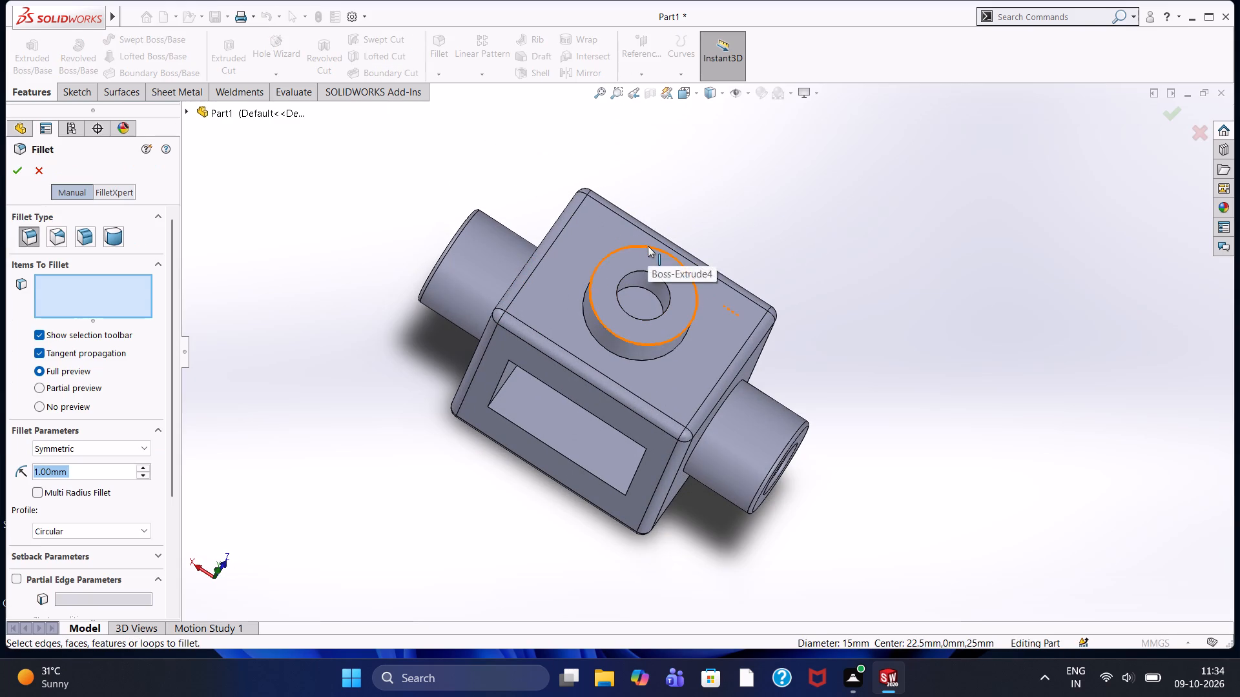
{"action": "left_click", "coordinate": [648, 272]}
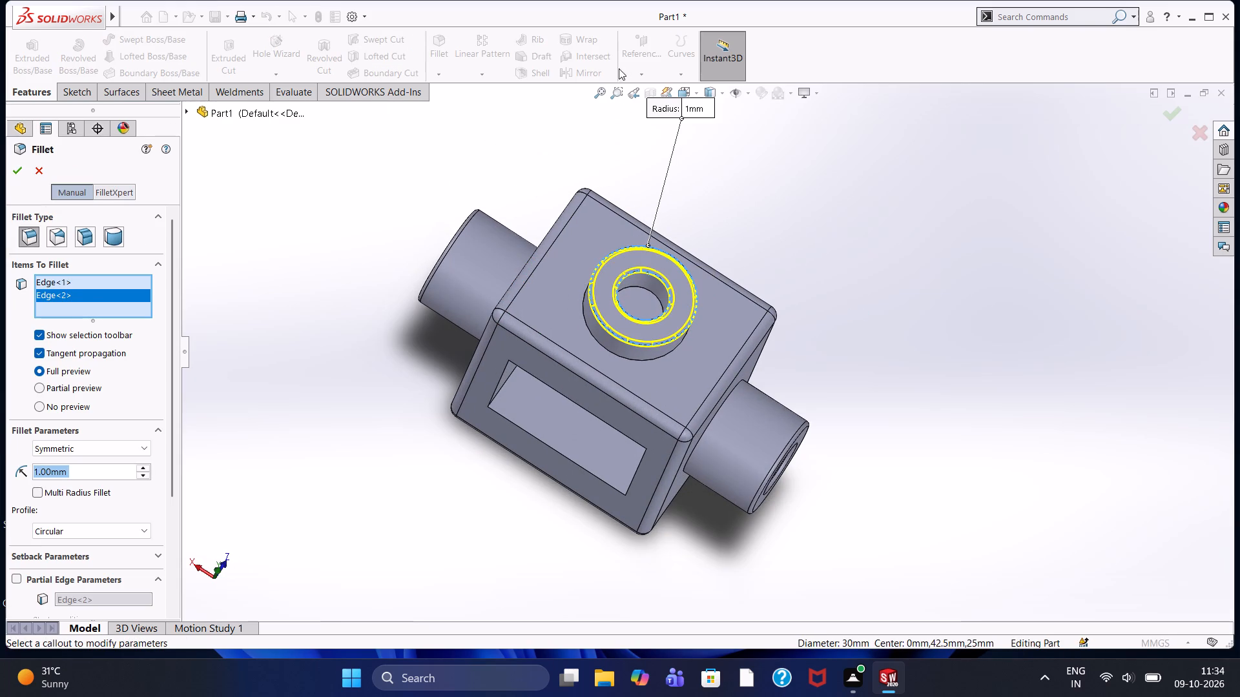
{"action": "left_click", "coordinate": [12, 176]}
{"action": "left_click", "coordinate": [377, 350]}
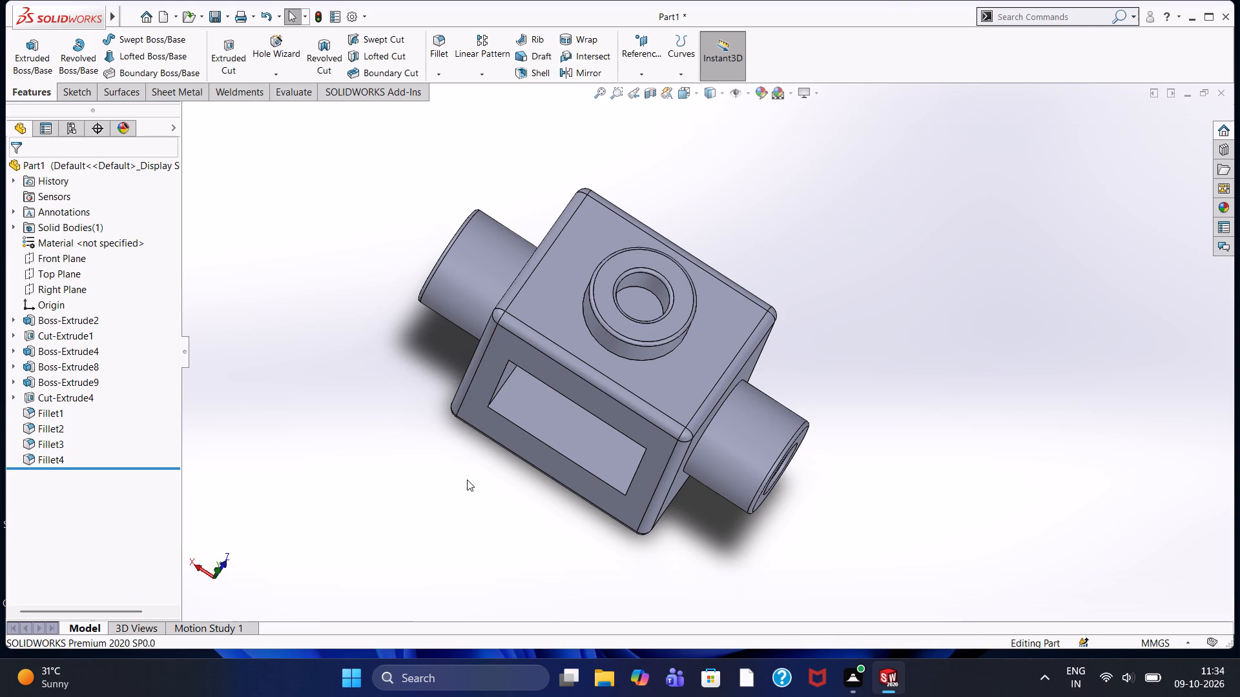
Start a 1 mm fillet and select the four edges of the rectangular opening on the block's -Z face.
{"action": "middle_click_drag", "start_coordinate": [467, 480], "coordinate": [505, 359]}
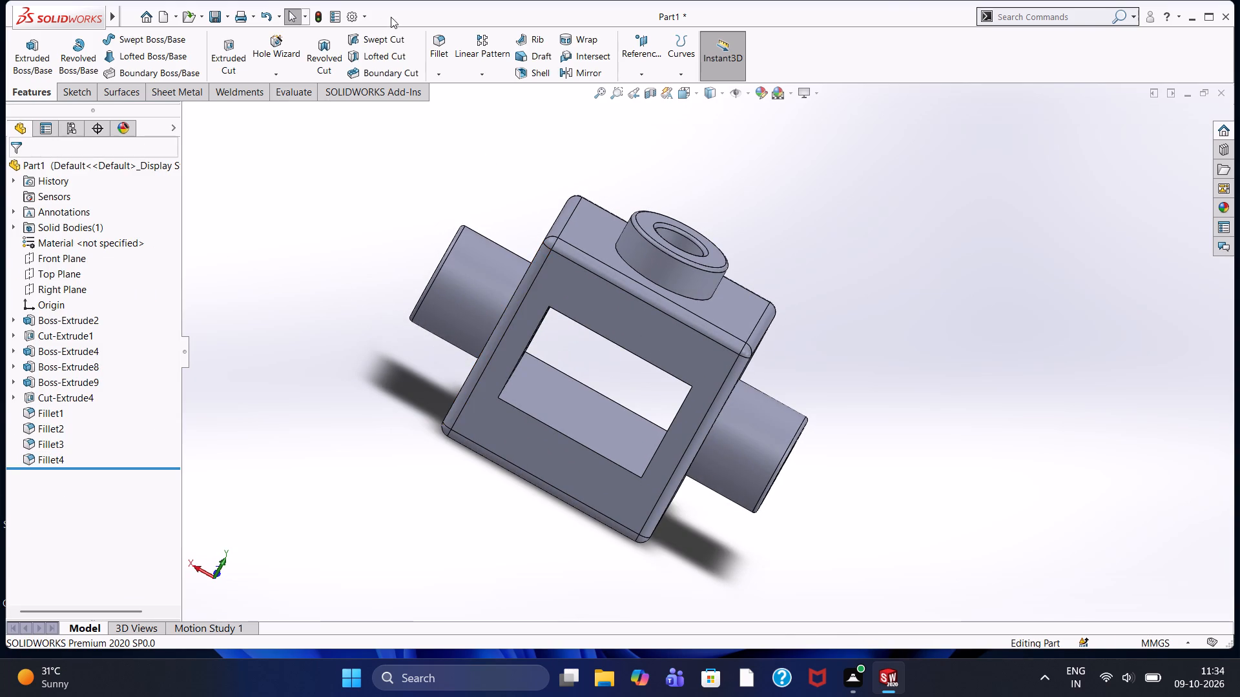
{"action": "left_click", "coordinate": [439, 46]}
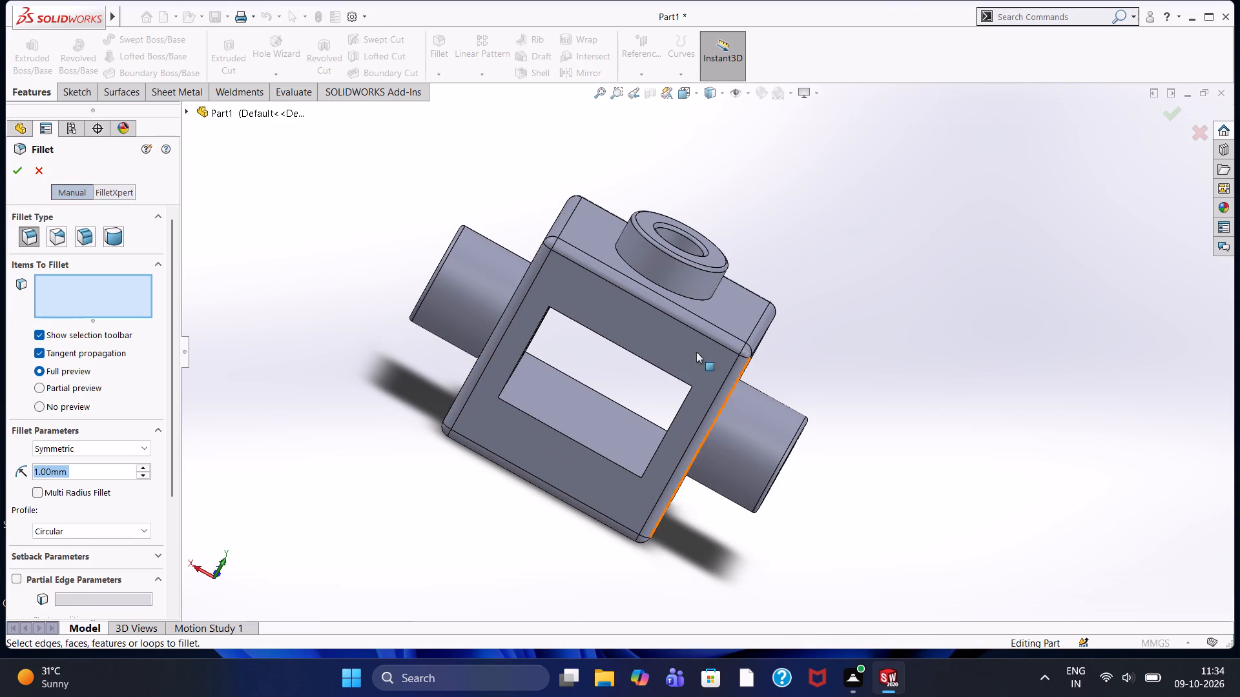
{"action": "left_click", "coordinate": [639, 355]}
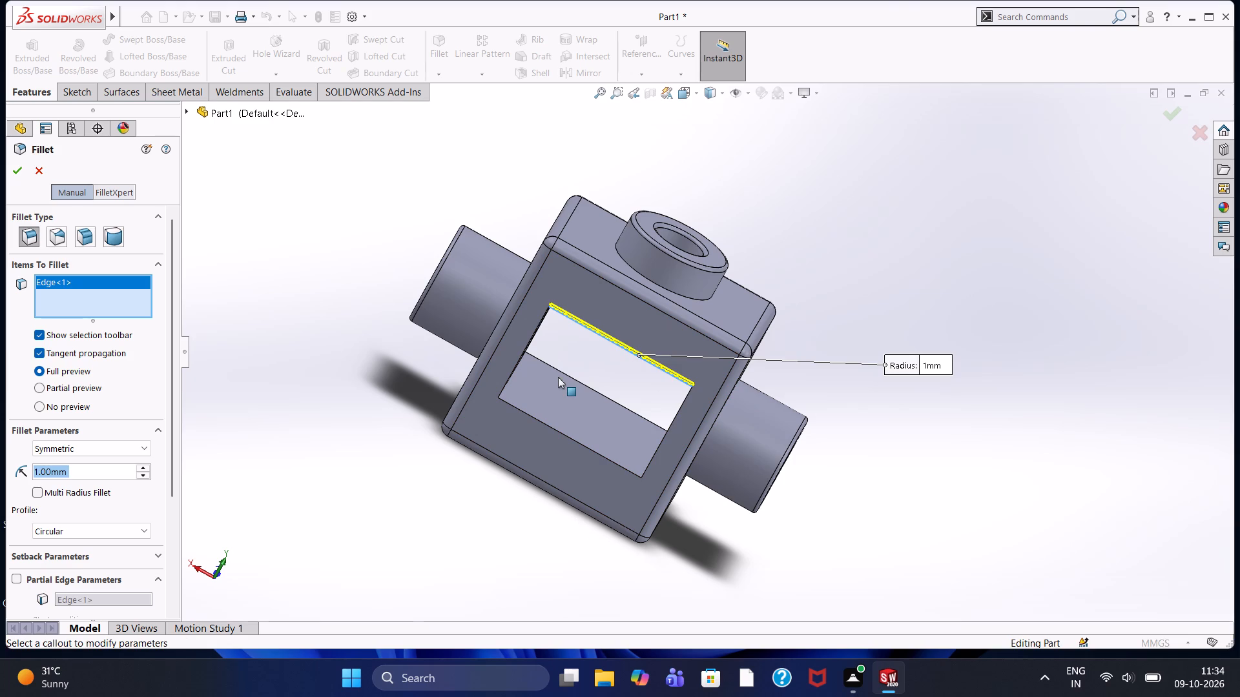
{"action": "left_click", "coordinate": [525, 352]}
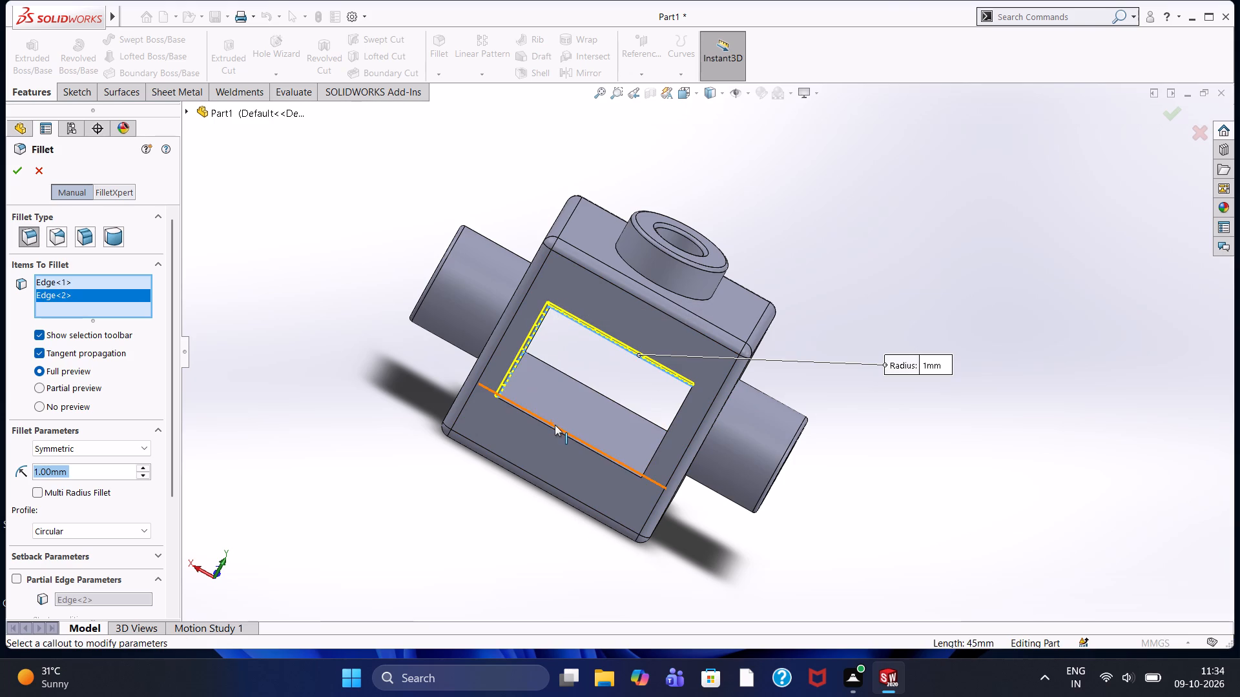
{"action": "left_click", "coordinate": [557, 428]}
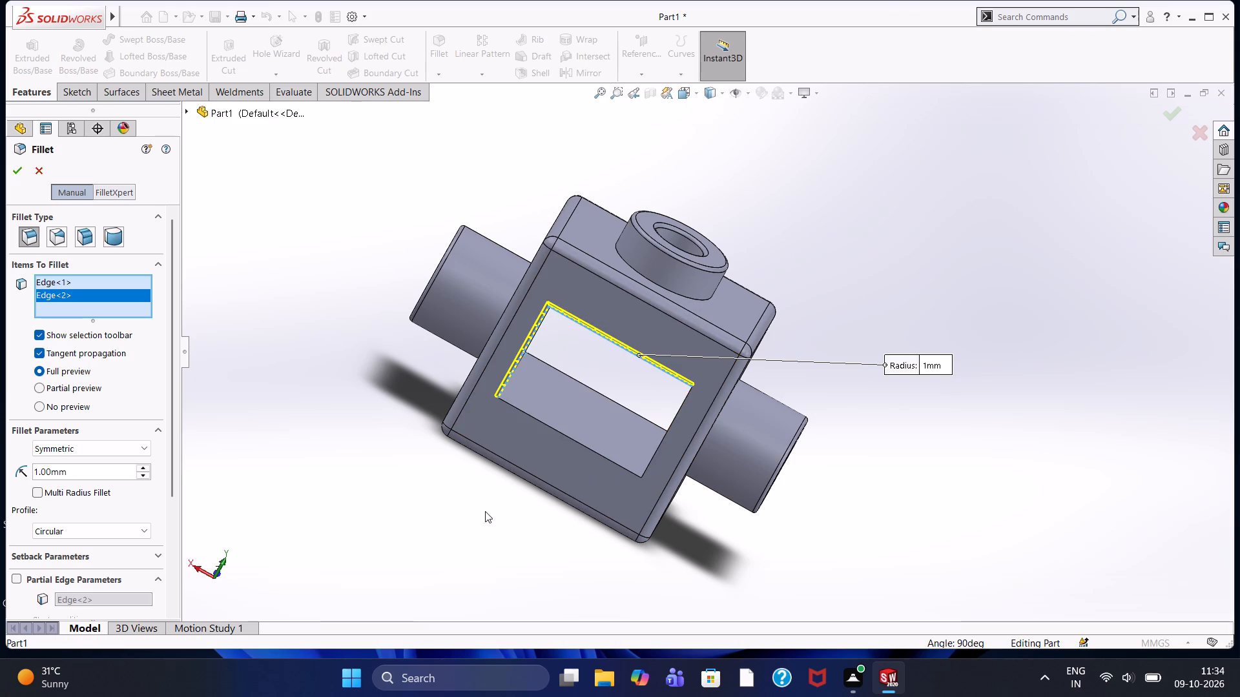
{"action": "middle_click_drag", "start_coordinate": [485, 511], "coordinate": [439, 442]}
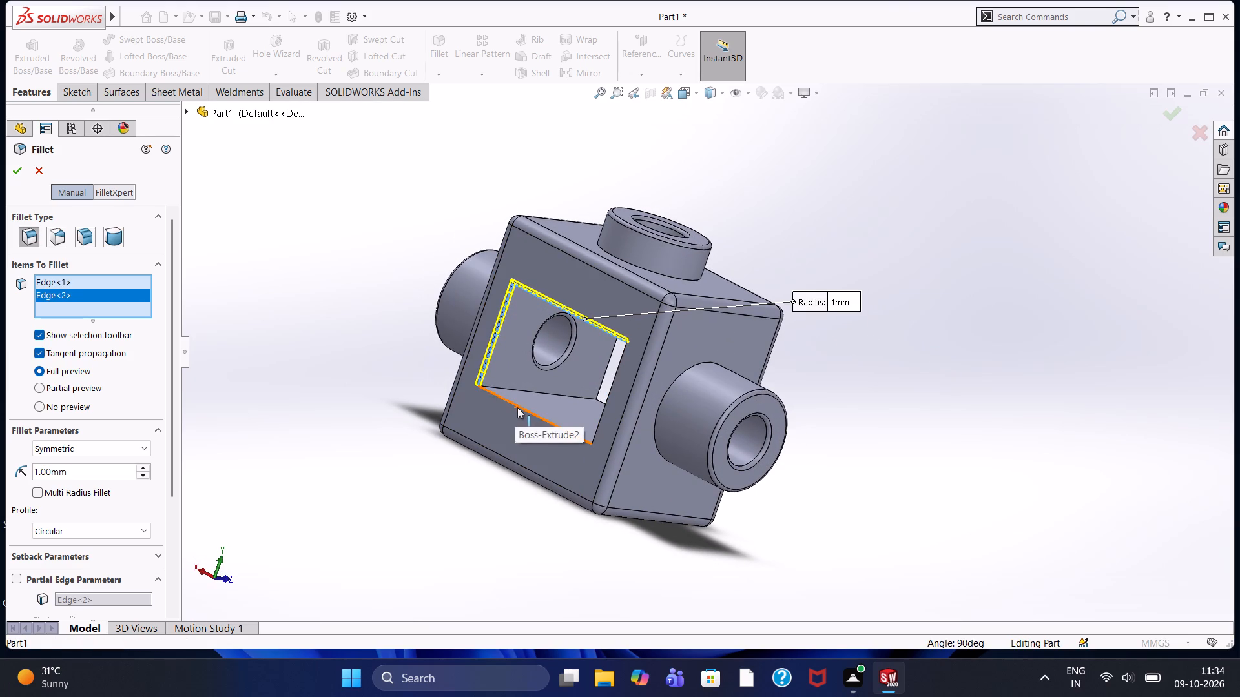
{"action": "left_click", "coordinate": [519, 407]}
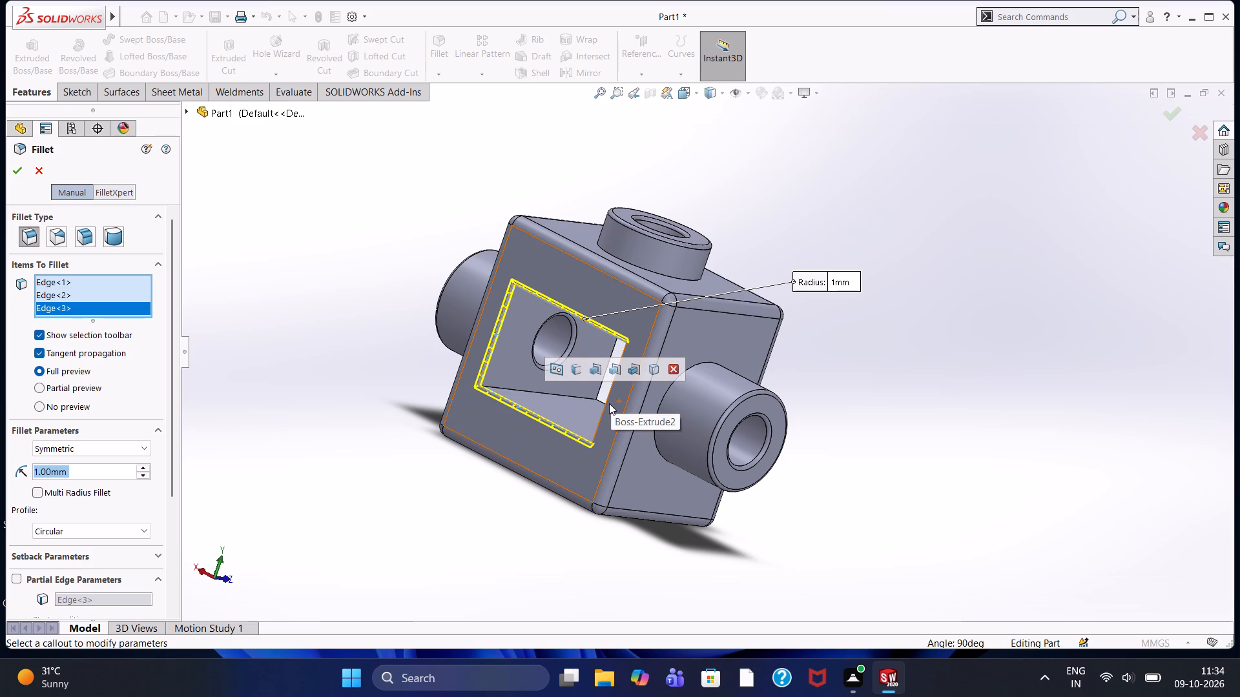
{"action": "left_click", "coordinate": [603, 409]}
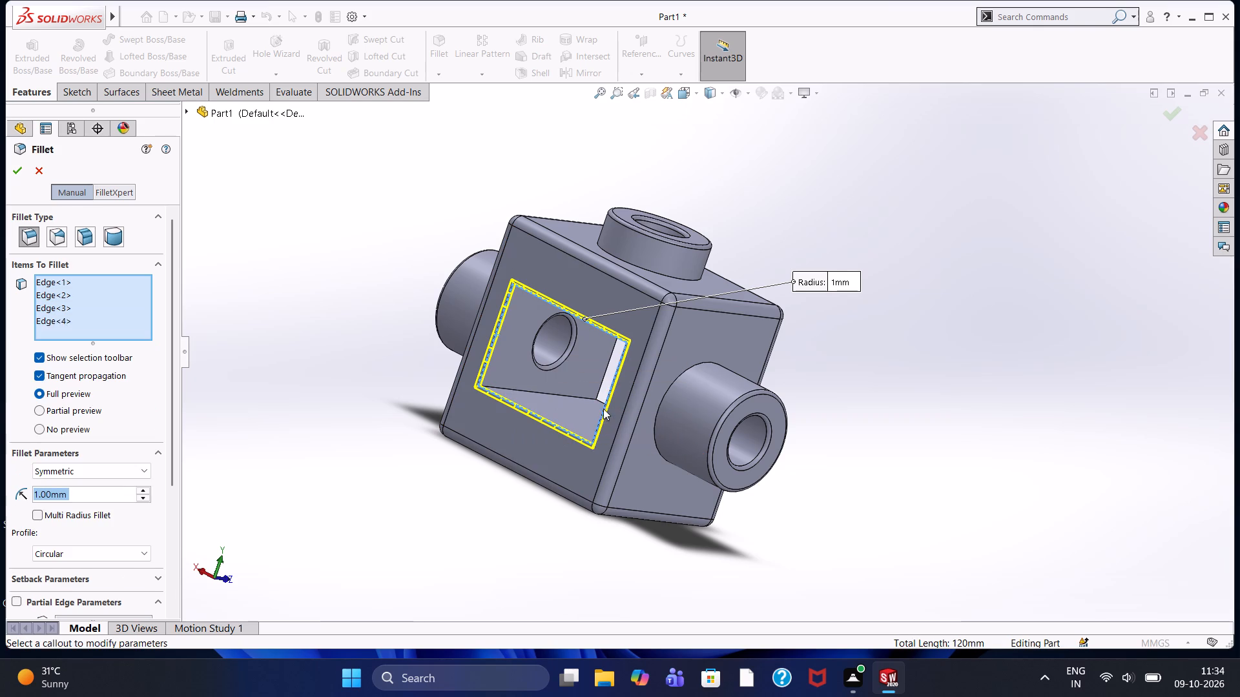
Add the +Z opening's top and -X vertical edges plus the opening's bottom inner face, and complete the 1 mm fillet.
{"action": "middle_click_drag", "start_coordinate": [791, 365], "coordinate": [614, 384]}
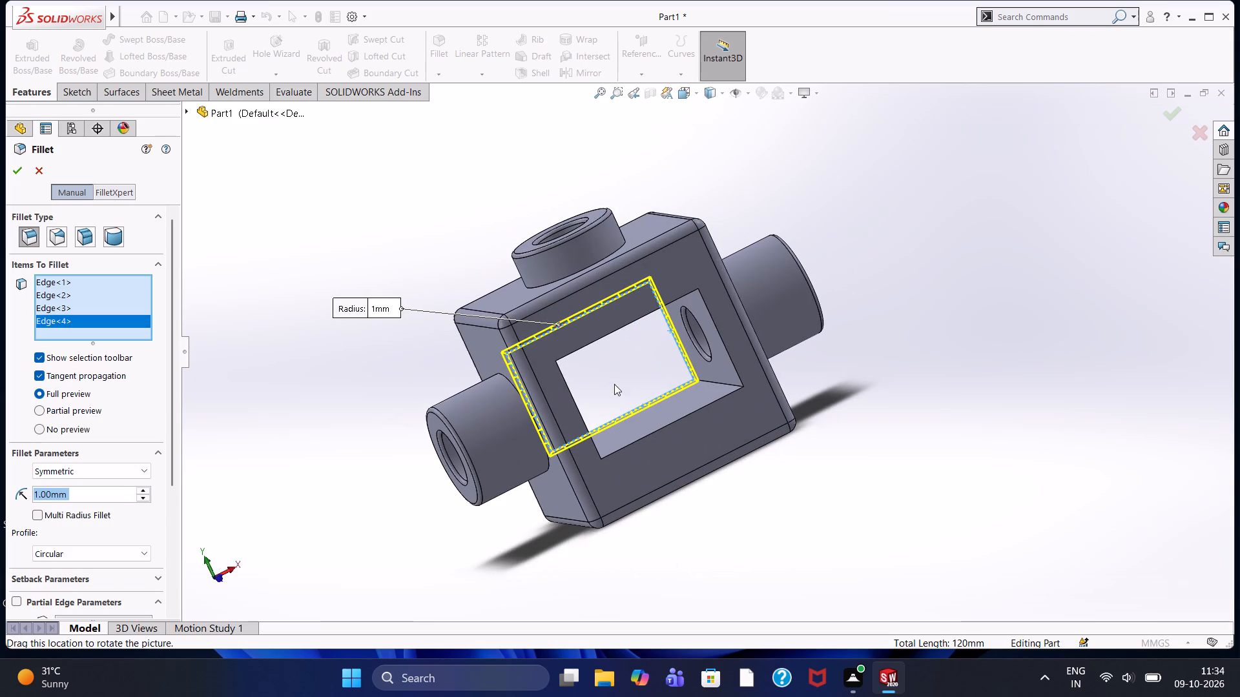
{"action": "left_click", "coordinate": [596, 341]}
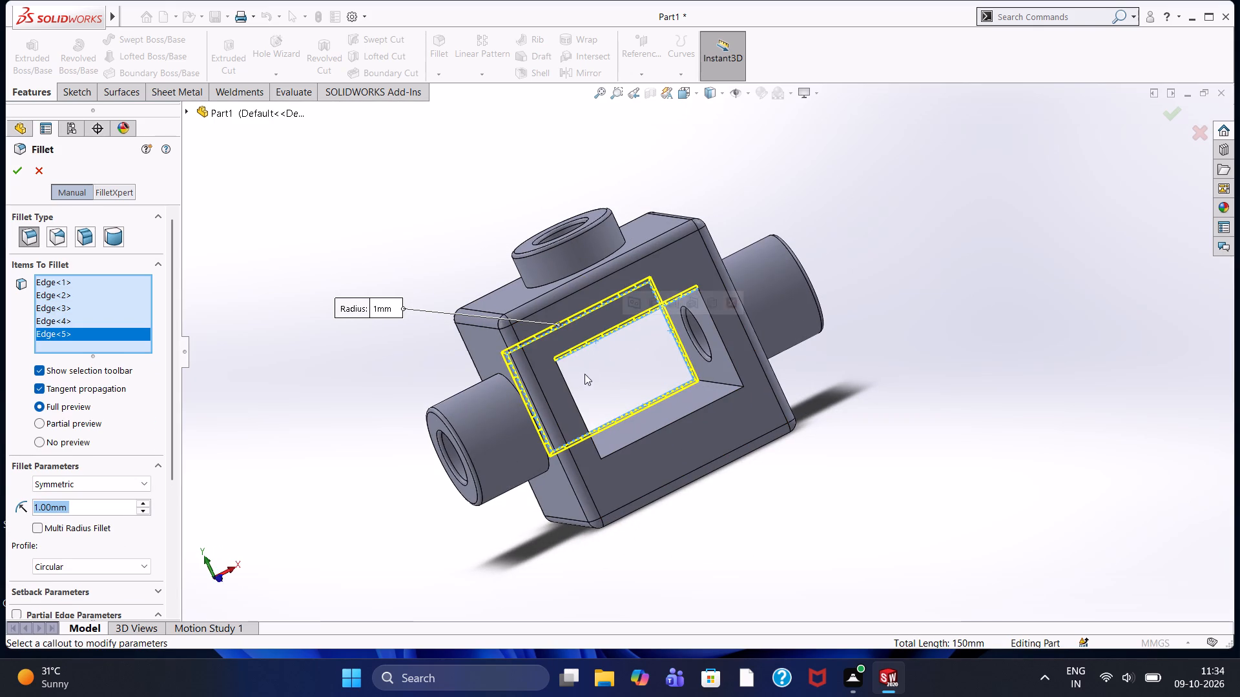
{"action": "left_click", "coordinate": [575, 399]}
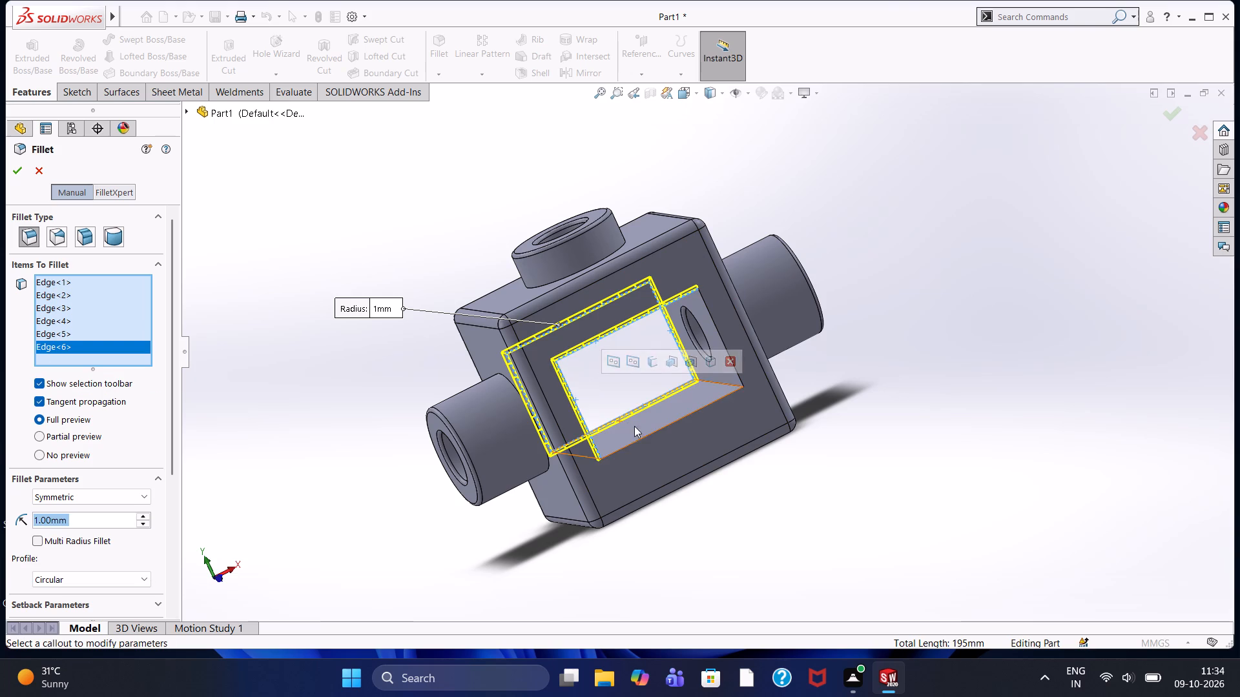
{"action": "left_click", "coordinate": [667, 423]}
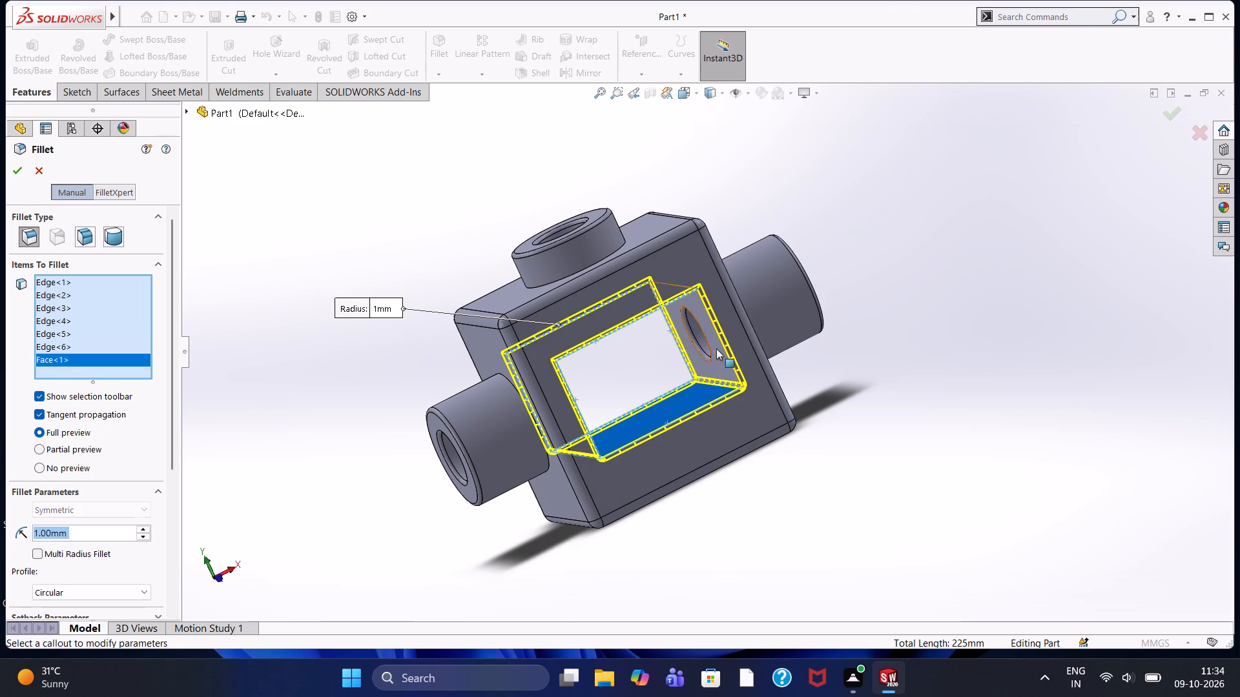
{"action": "left_click", "coordinate": [15, 175]}
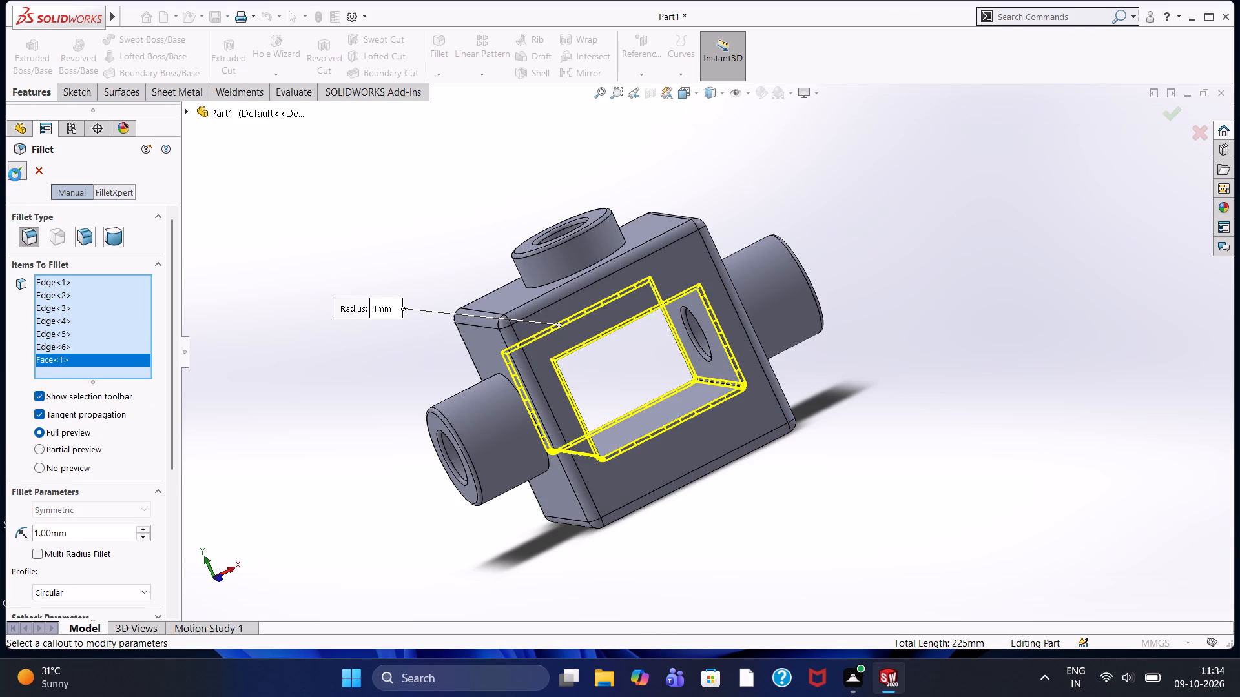
{"action": "left_click", "coordinate": [395, 341]}
Inspect the rectangular opening's filleted edges and the side-boss bore inside it.
{"action": "middle_click_drag", "start_coordinate": [368, 338], "coordinate": [440, 356]}
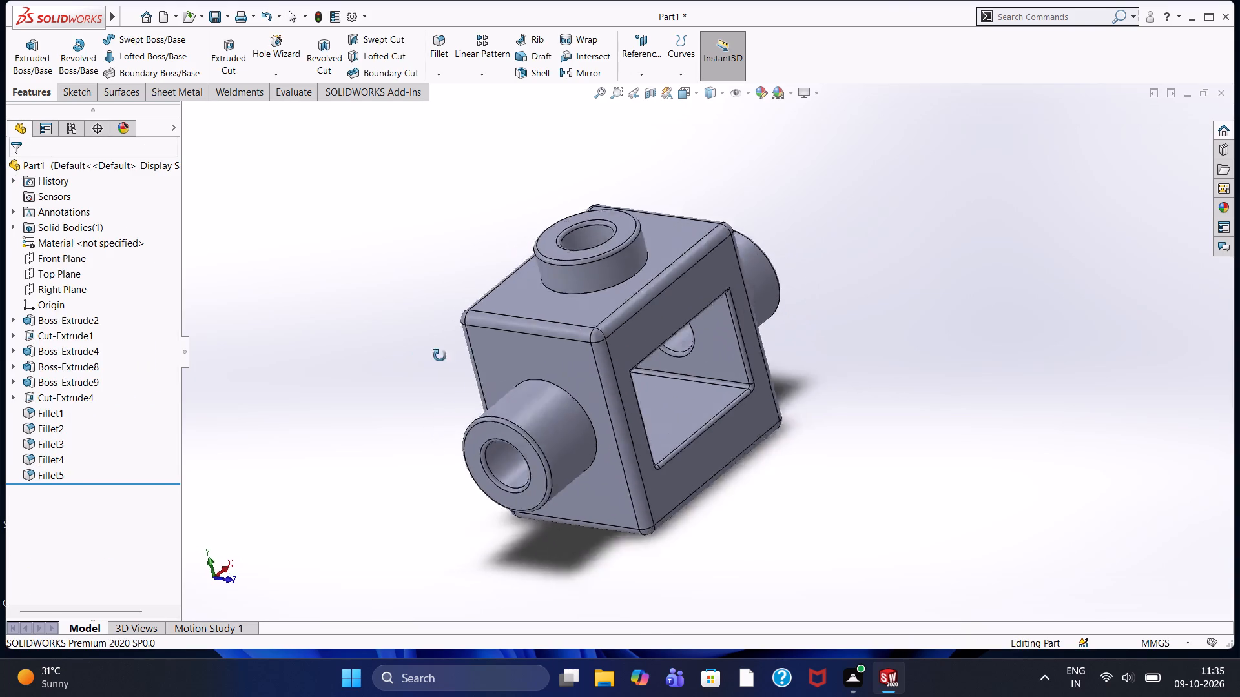
{"action": "middle_click_drag", "start_coordinate": [440, 356], "coordinate": [583, 353]}
{"action": "scroll", "coordinate": [598, 327], "scroll_direction": "up", "scroll_amount": 2}
{"action": "scroll", "coordinate": [598, 327], "scroll_direction": "down", "scroll_amount": 2}
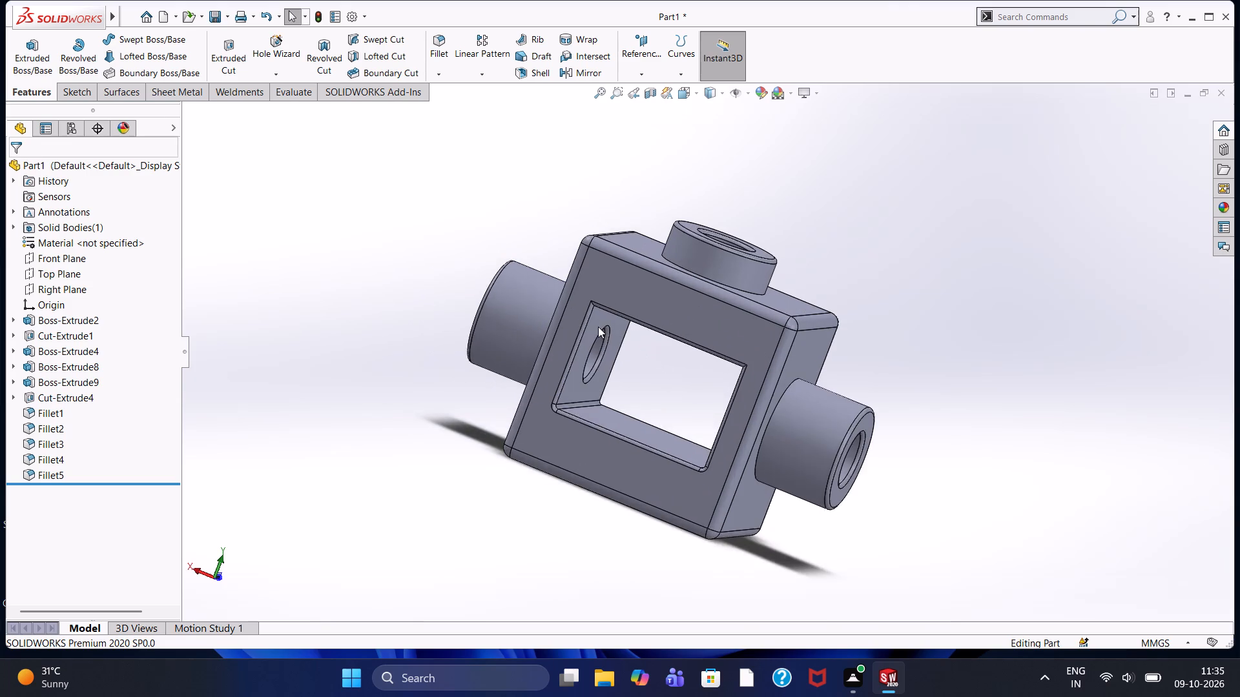
{"action": "scroll", "coordinate": [598, 327], "scroll_direction": "down", "scroll_amount": 2}
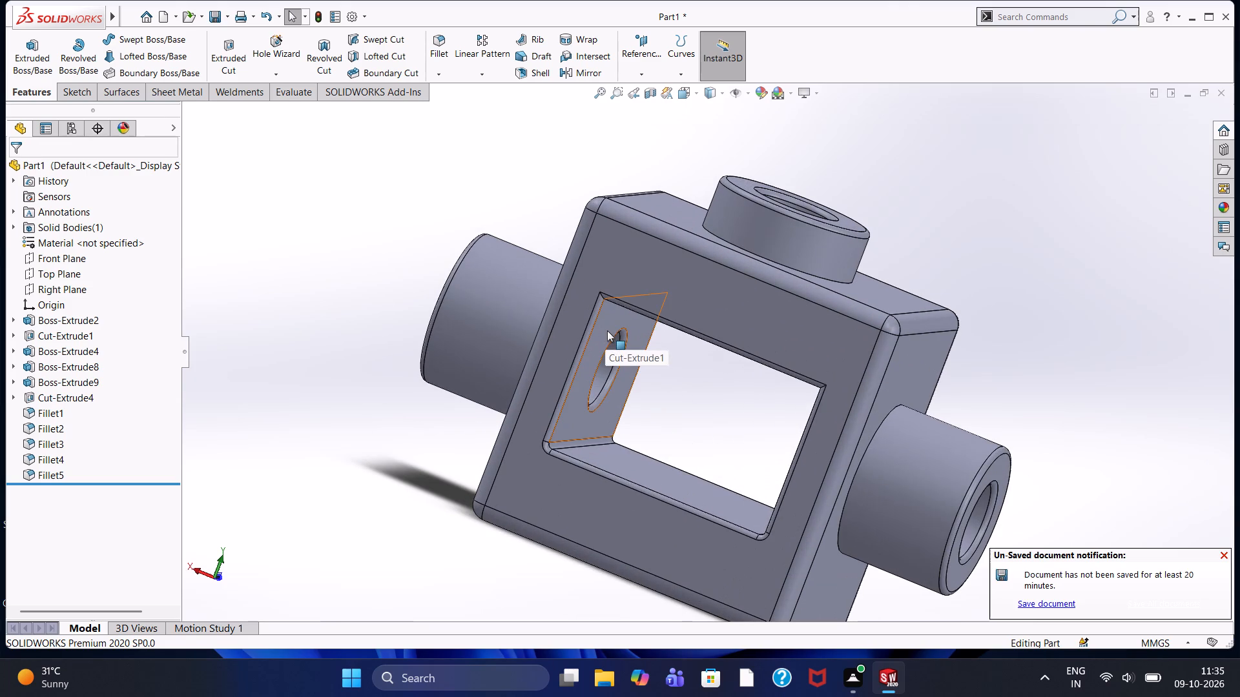
{"action": "scroll", "coordinate": [609, 330], "scroll_direction": "down", "scroll_amount": 1}
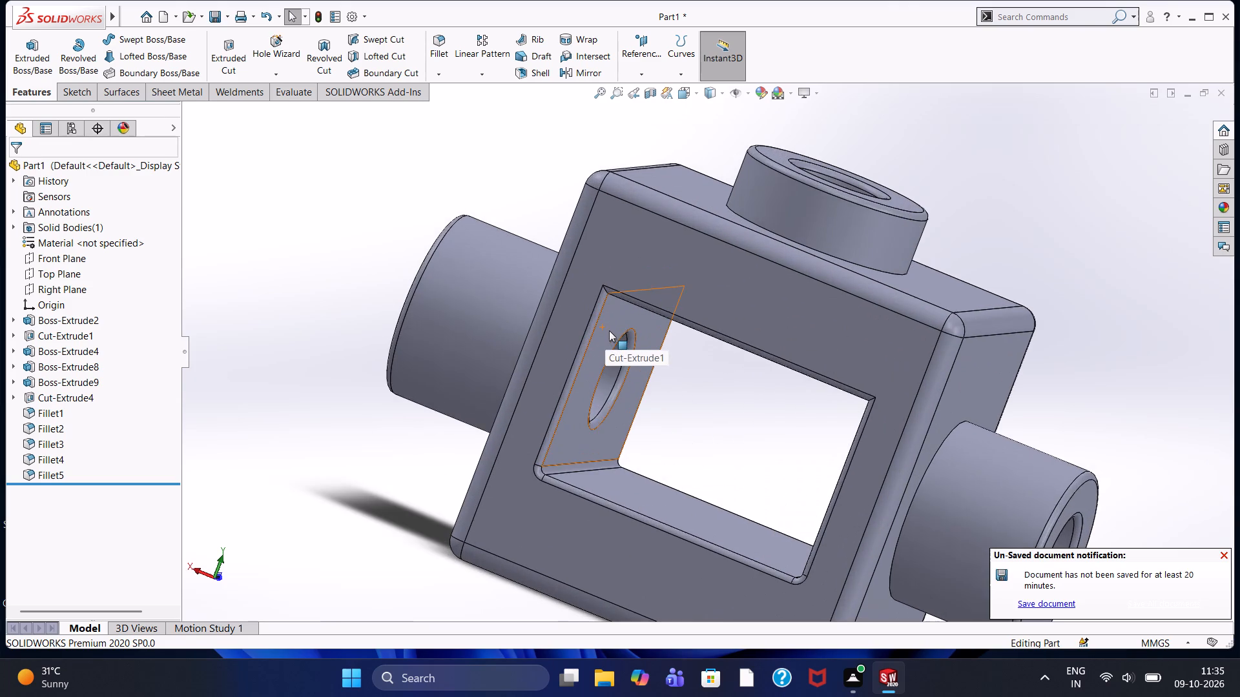
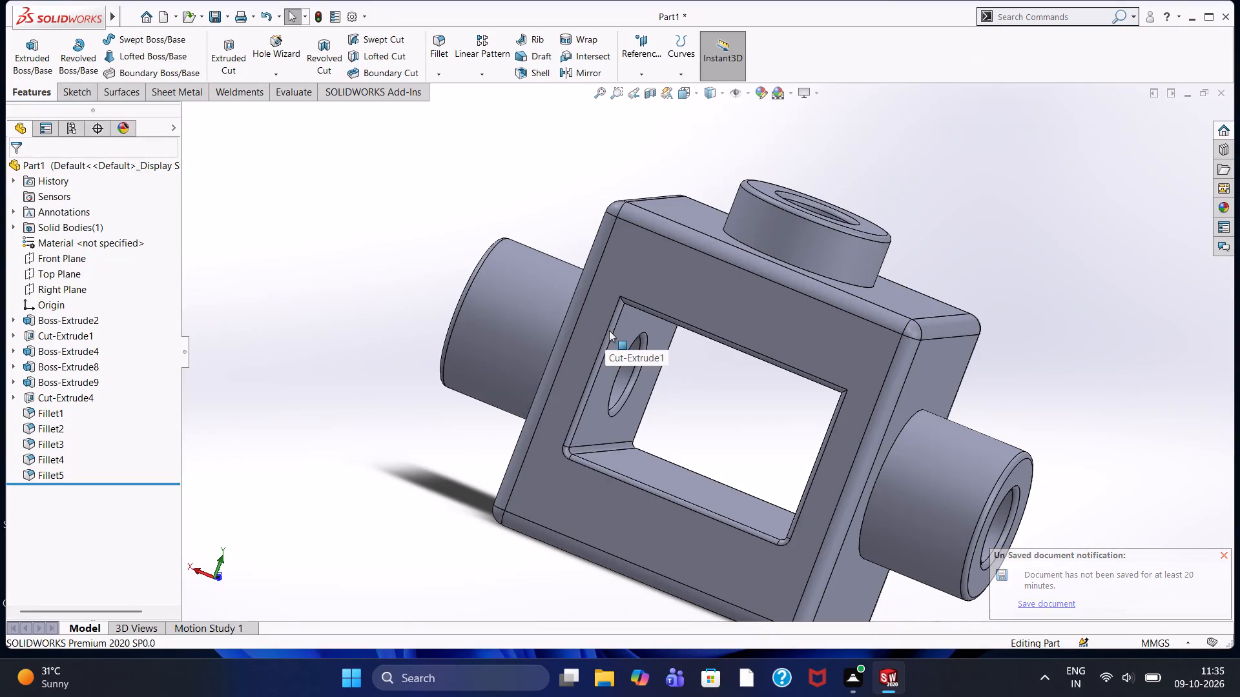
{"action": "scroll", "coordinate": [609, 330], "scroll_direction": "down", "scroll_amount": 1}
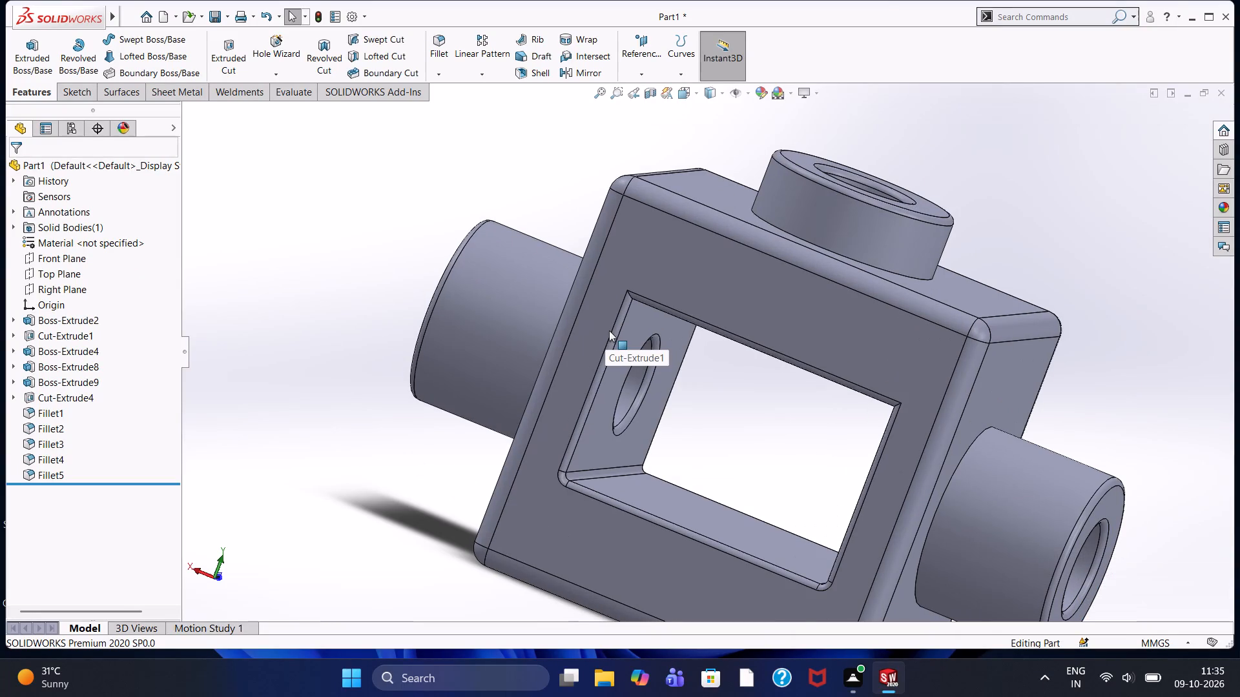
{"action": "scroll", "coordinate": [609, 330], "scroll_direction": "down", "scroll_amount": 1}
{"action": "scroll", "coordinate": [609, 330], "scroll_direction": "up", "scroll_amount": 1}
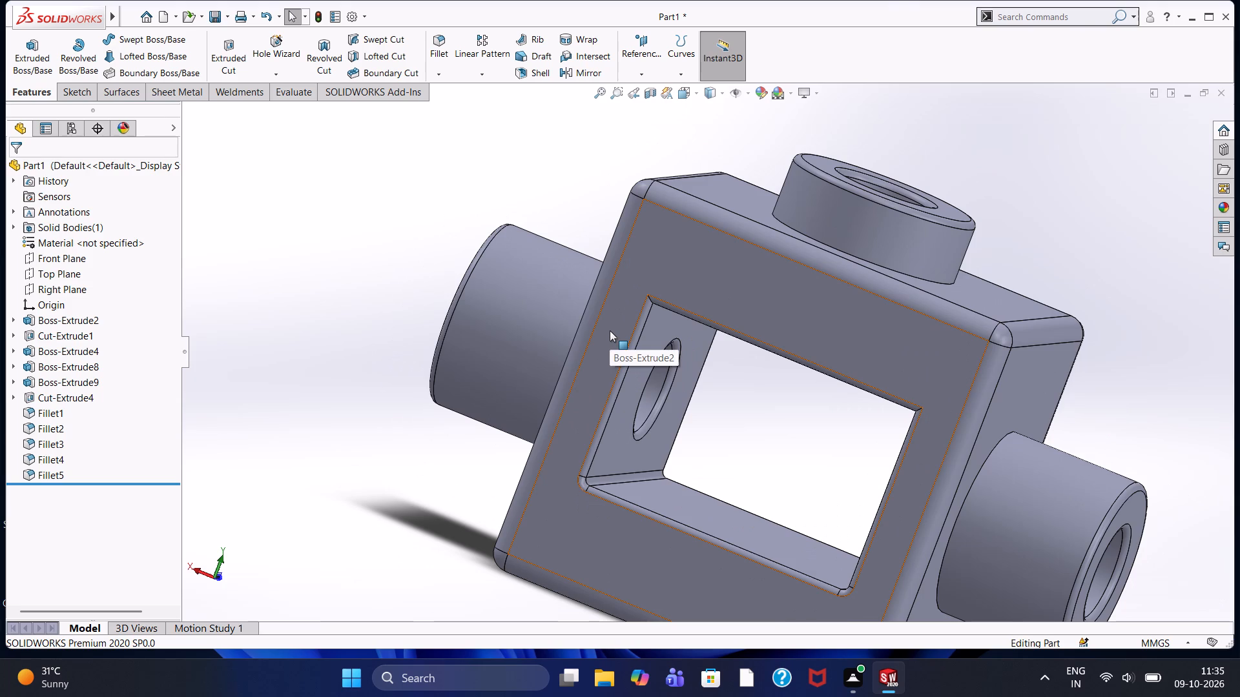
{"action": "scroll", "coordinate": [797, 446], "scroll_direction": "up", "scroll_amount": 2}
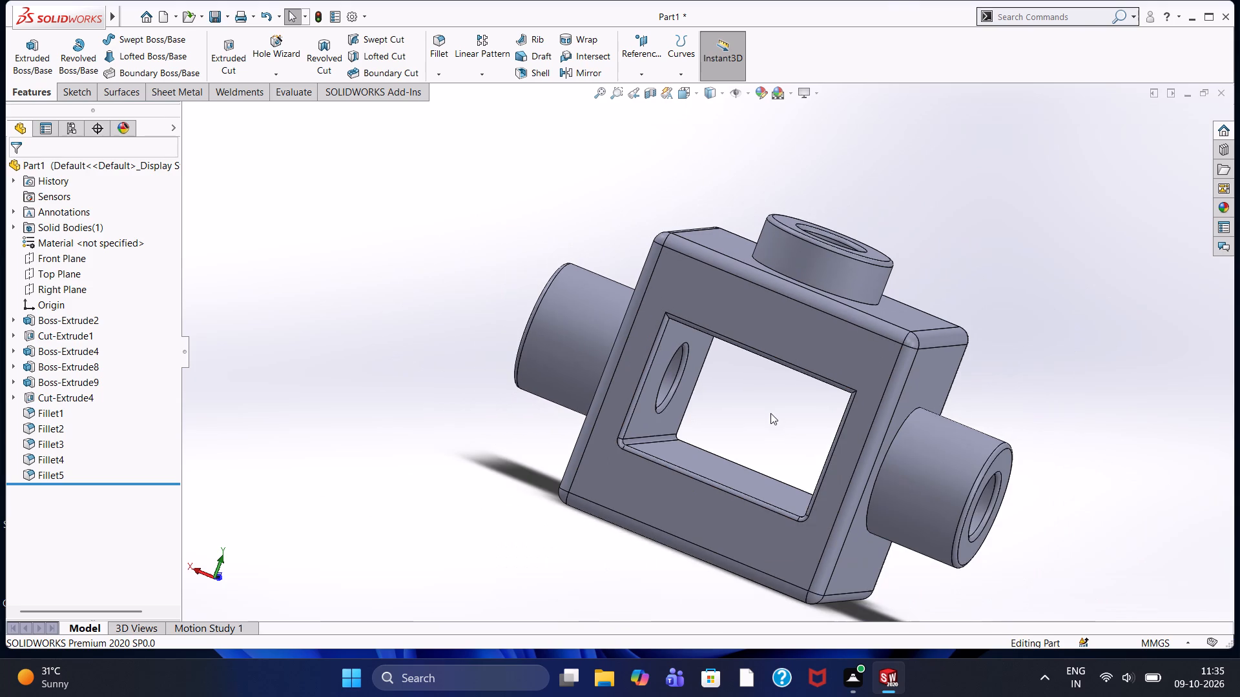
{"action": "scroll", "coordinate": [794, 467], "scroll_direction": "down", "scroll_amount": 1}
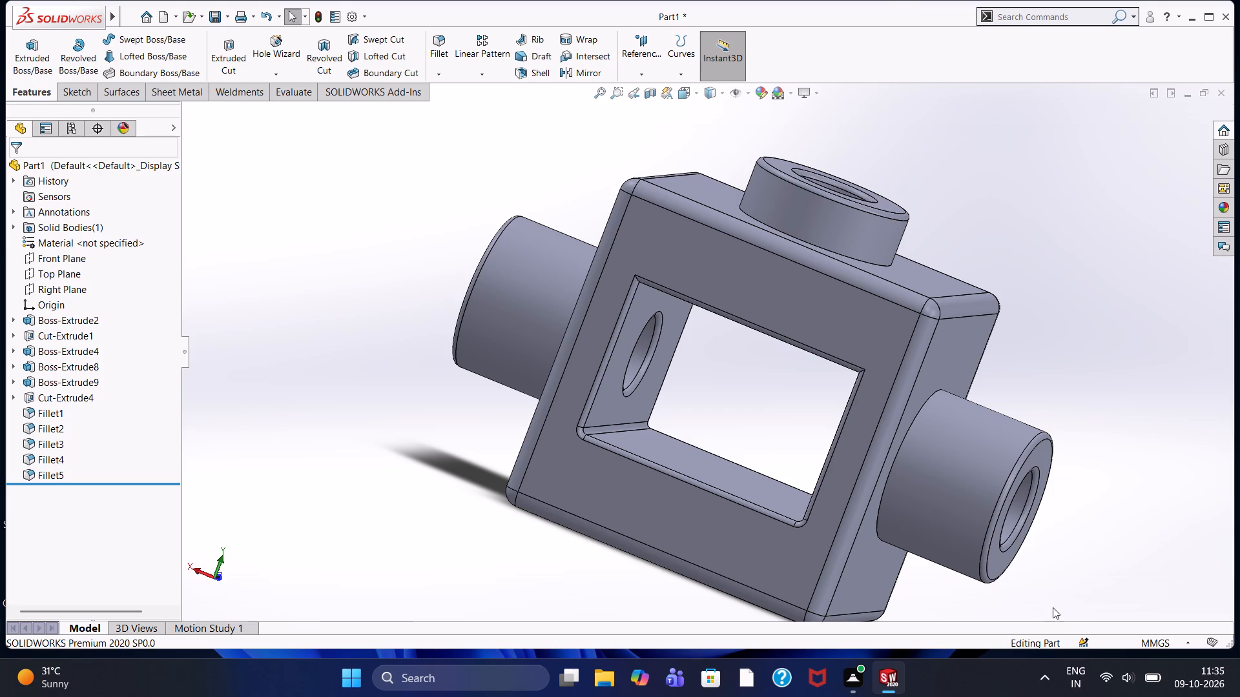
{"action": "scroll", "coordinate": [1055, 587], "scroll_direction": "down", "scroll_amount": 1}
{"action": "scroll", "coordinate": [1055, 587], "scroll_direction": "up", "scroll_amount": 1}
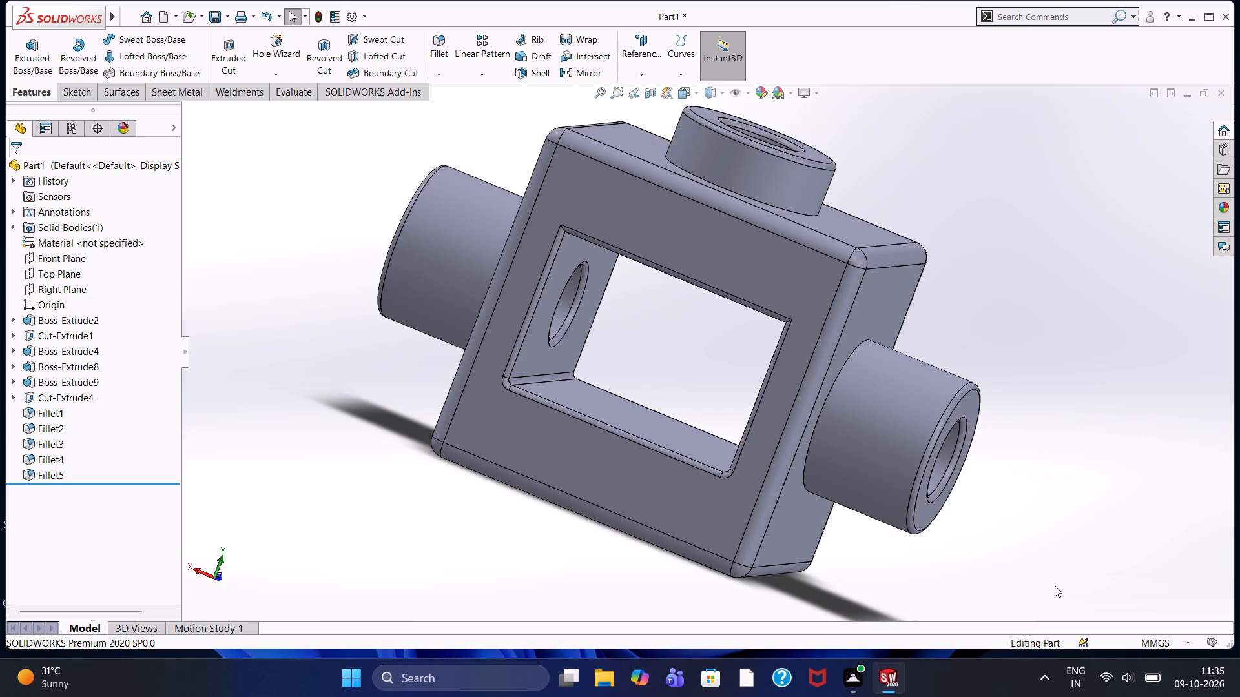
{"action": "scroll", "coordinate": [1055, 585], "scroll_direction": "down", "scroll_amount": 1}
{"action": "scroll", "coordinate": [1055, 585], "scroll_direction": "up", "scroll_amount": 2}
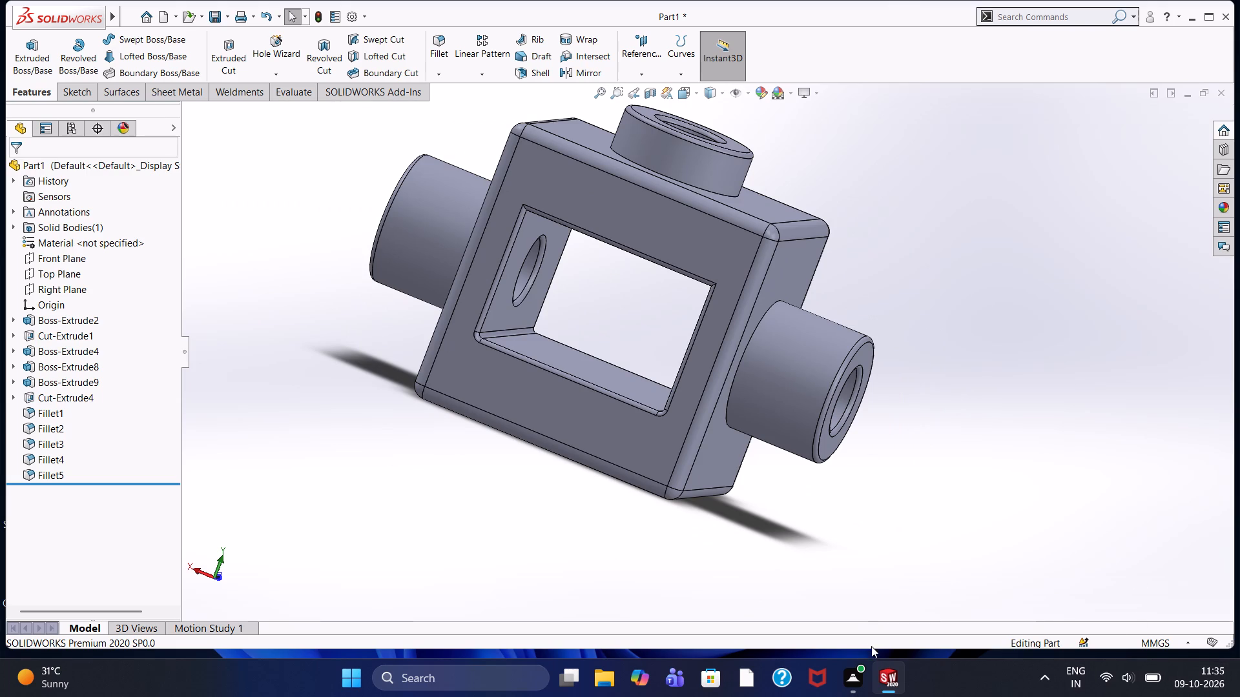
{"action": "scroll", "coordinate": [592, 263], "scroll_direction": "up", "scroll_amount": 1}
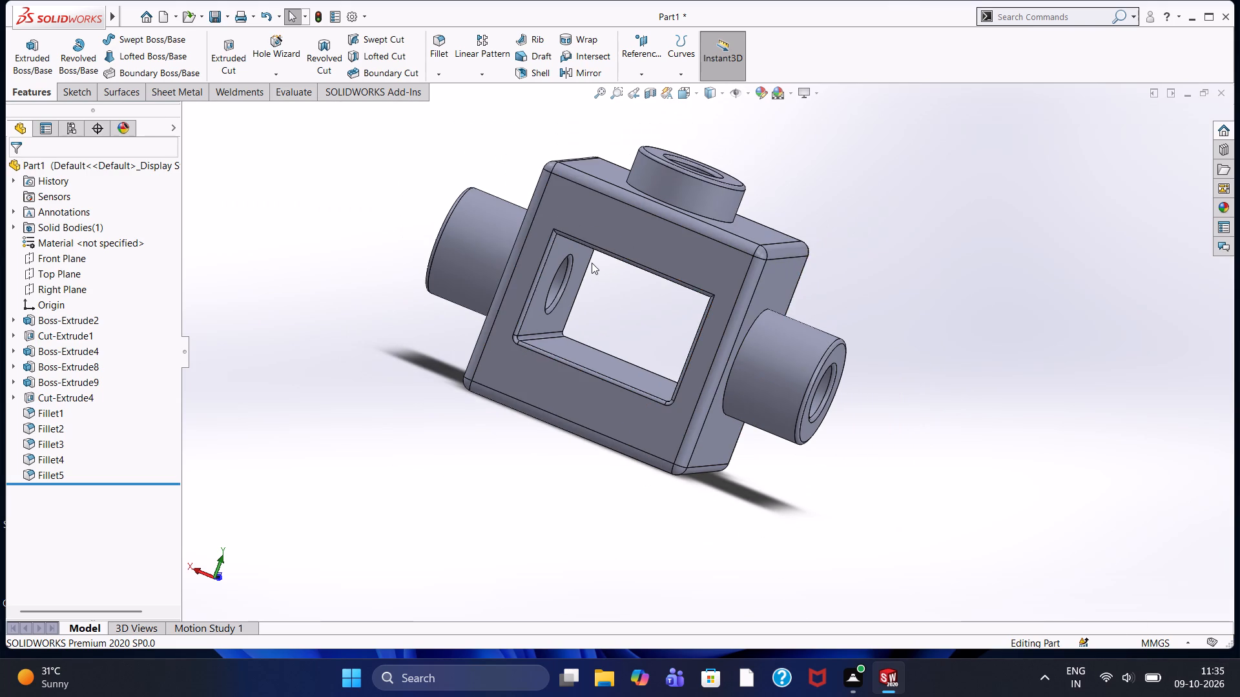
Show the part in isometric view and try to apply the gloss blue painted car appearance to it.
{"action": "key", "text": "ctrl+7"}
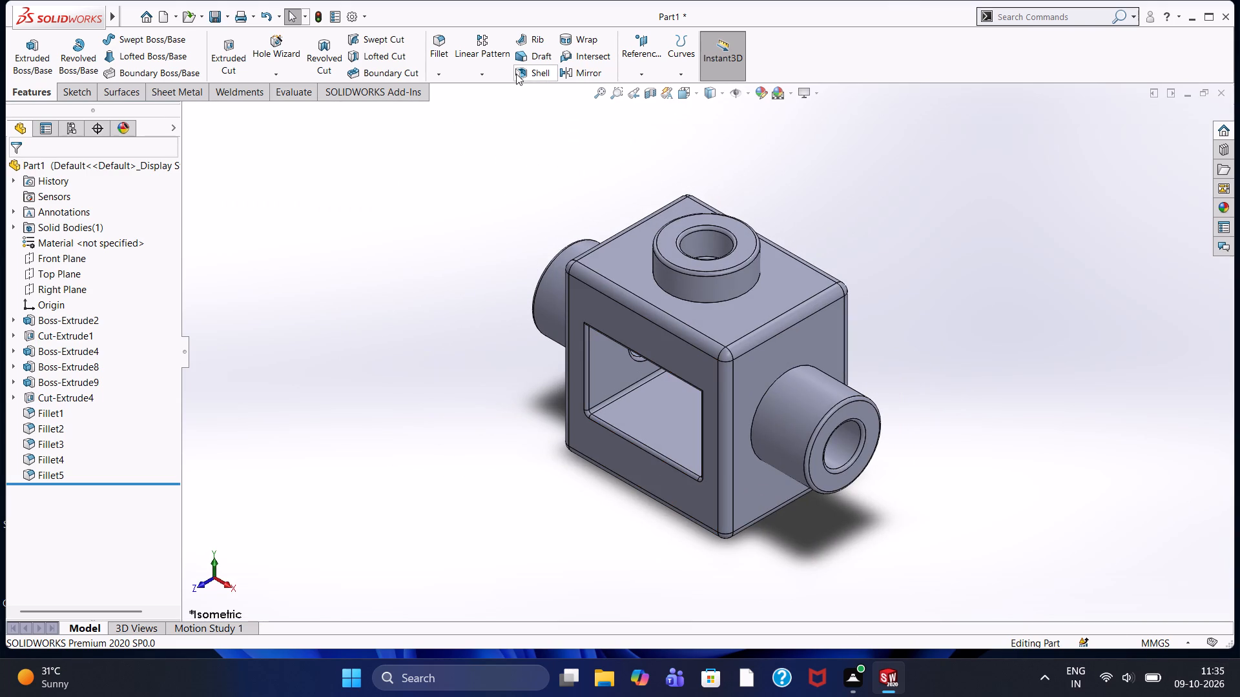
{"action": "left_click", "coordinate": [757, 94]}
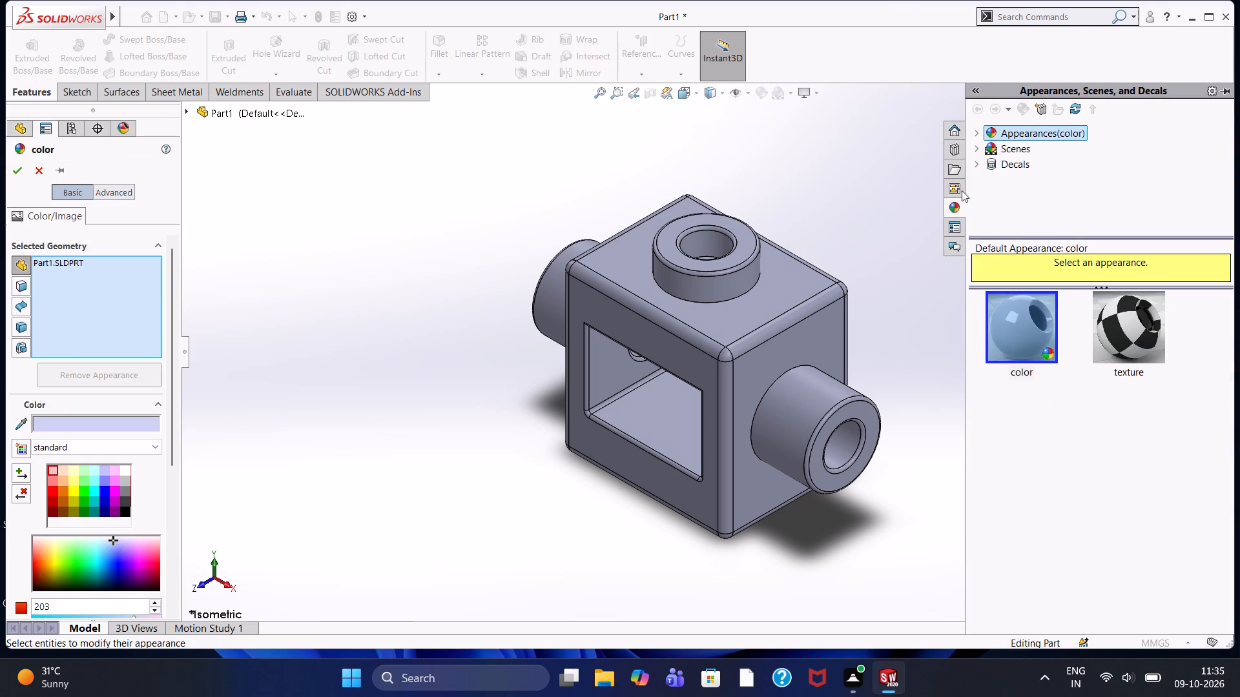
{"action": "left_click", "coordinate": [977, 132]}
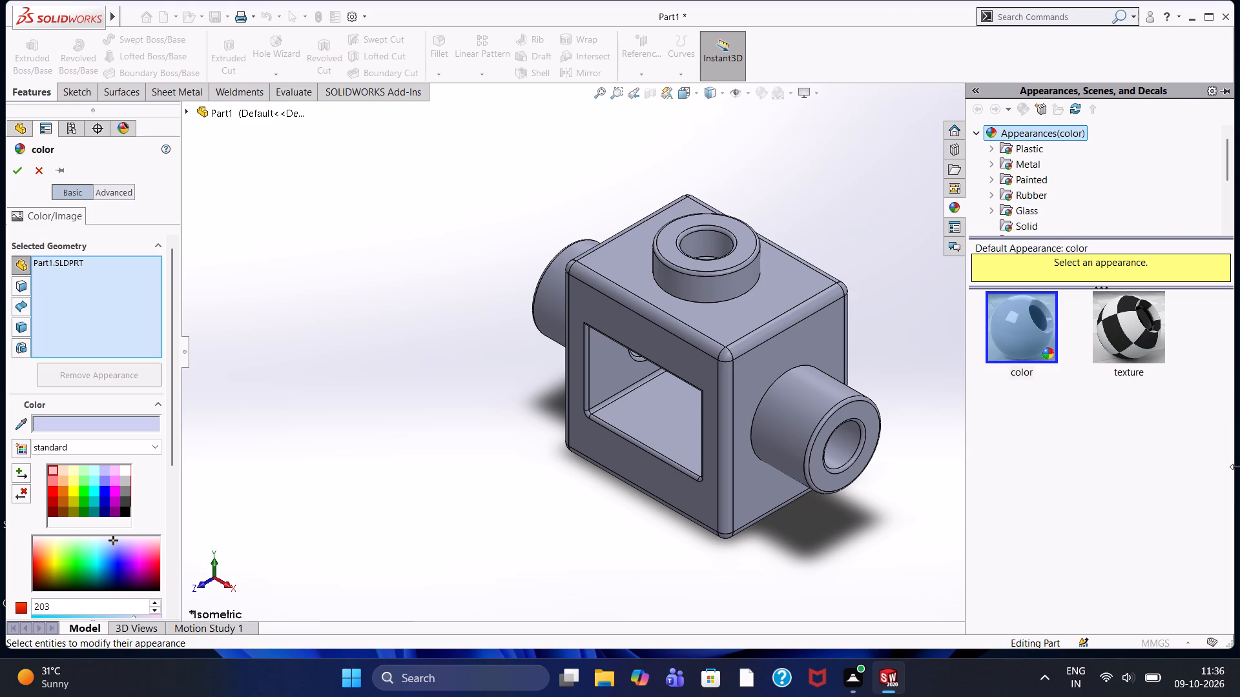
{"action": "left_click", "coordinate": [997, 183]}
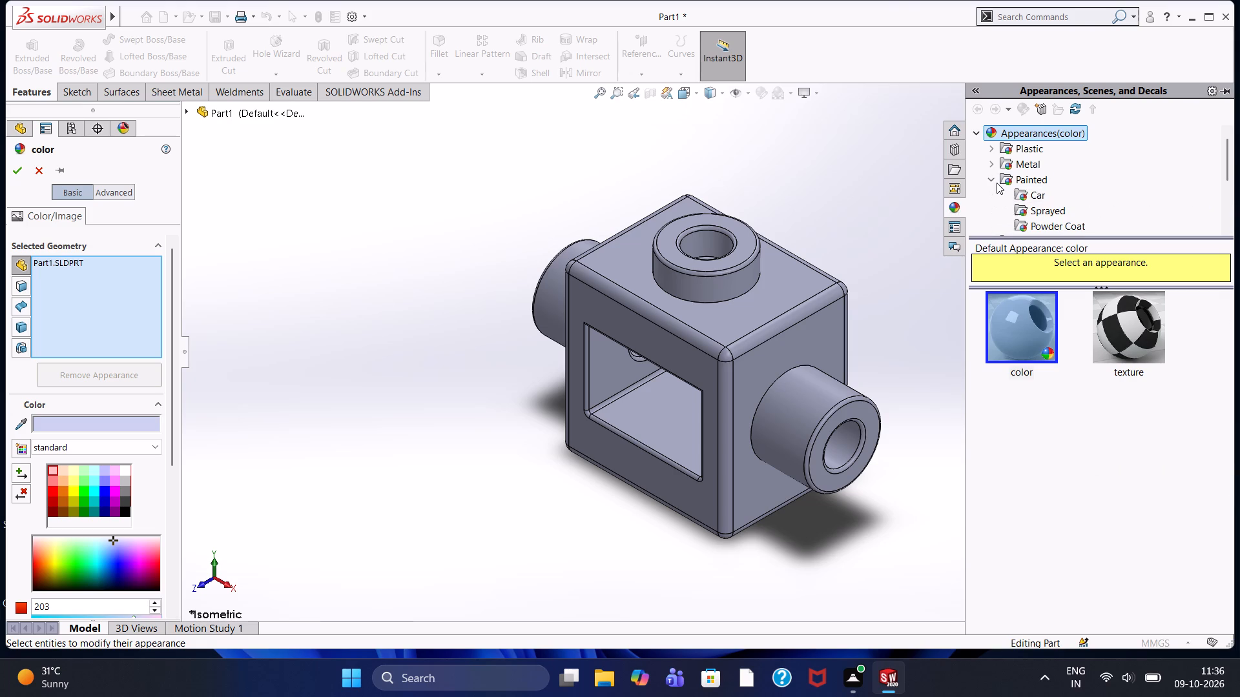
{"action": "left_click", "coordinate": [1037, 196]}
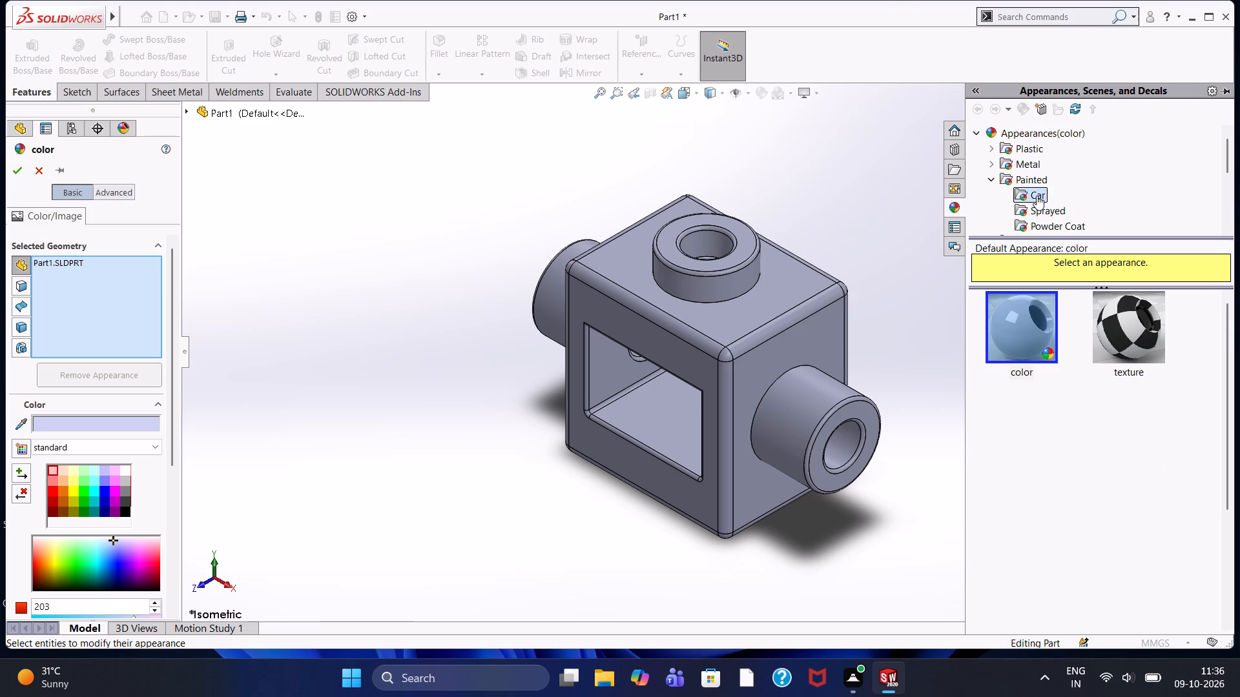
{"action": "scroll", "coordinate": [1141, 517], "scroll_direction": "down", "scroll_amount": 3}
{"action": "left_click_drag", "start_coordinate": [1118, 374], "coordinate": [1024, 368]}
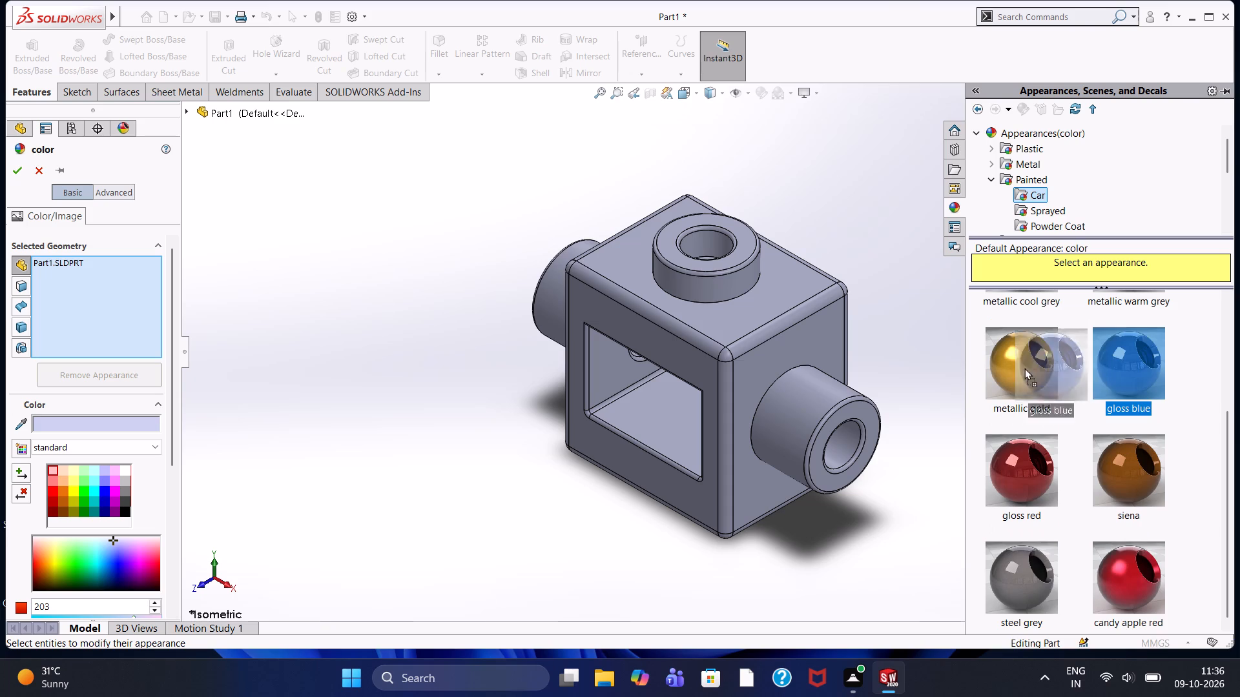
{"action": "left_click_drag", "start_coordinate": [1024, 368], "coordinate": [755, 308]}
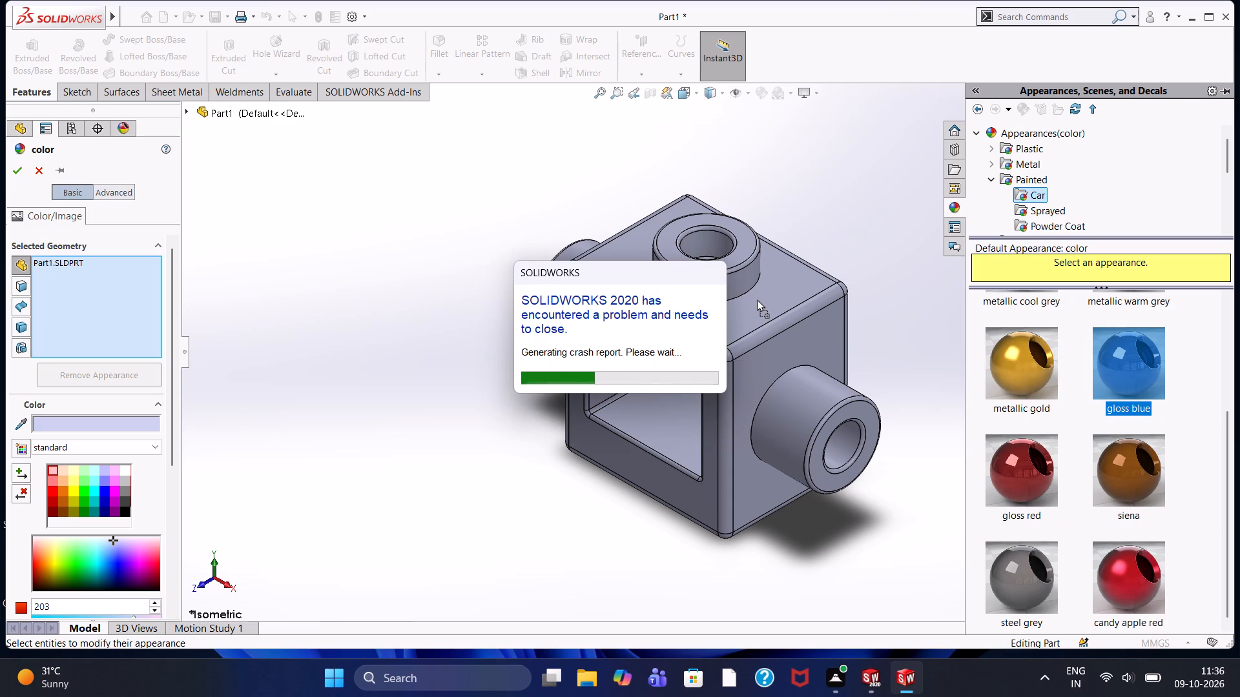
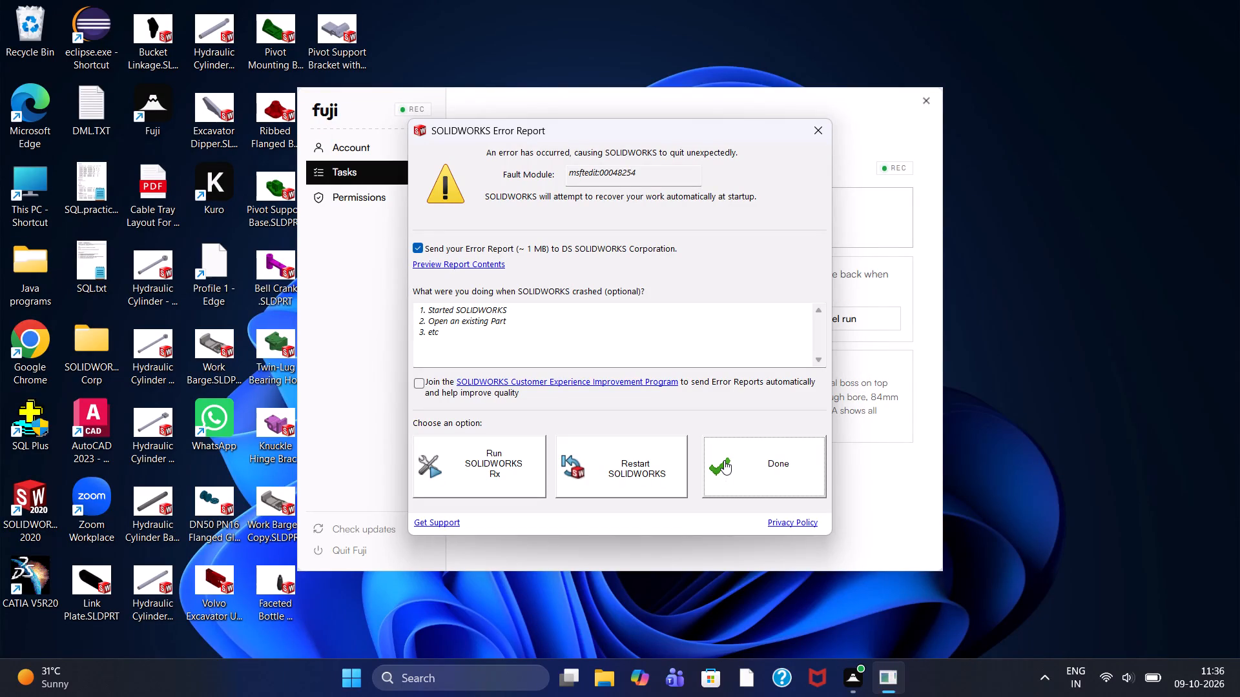
Finish the SOLIDWORKS crash error report and dismiss it without restarting the program from there.
{"action": "left_click", "coordinate": [724, 460]}
{"action": "left_click", "coordinate": [714, 463]}
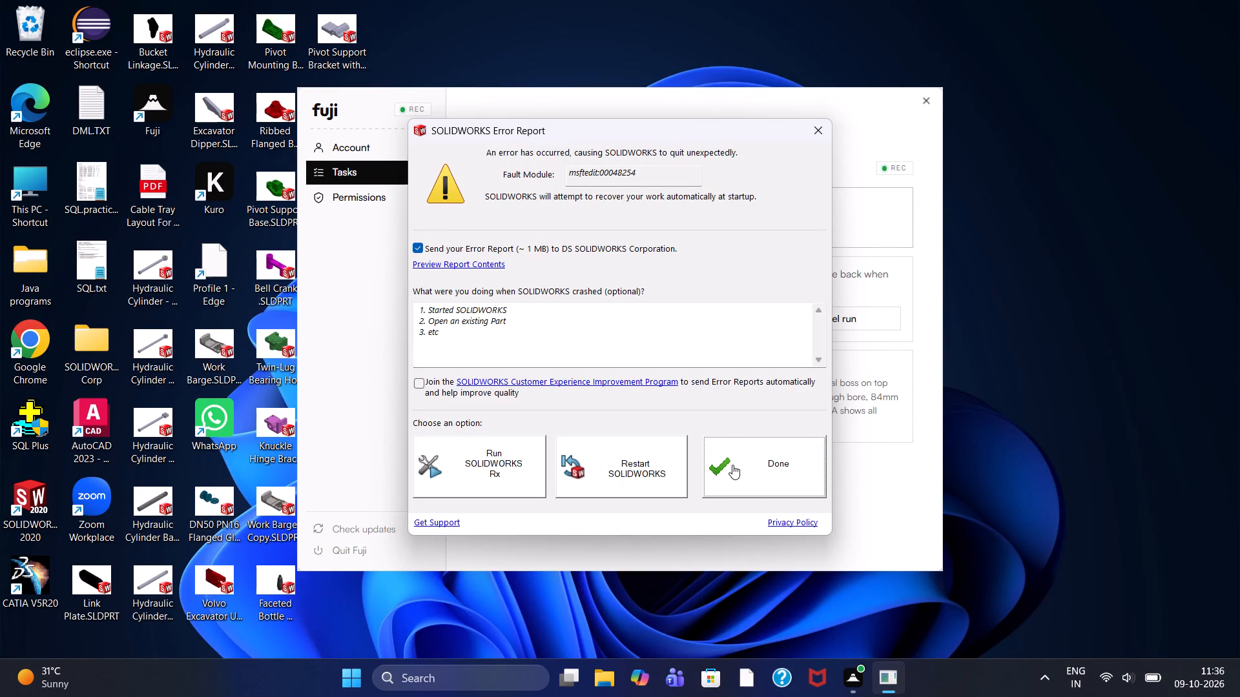
{"action": "left_click", "coordinate": [718, 467]}
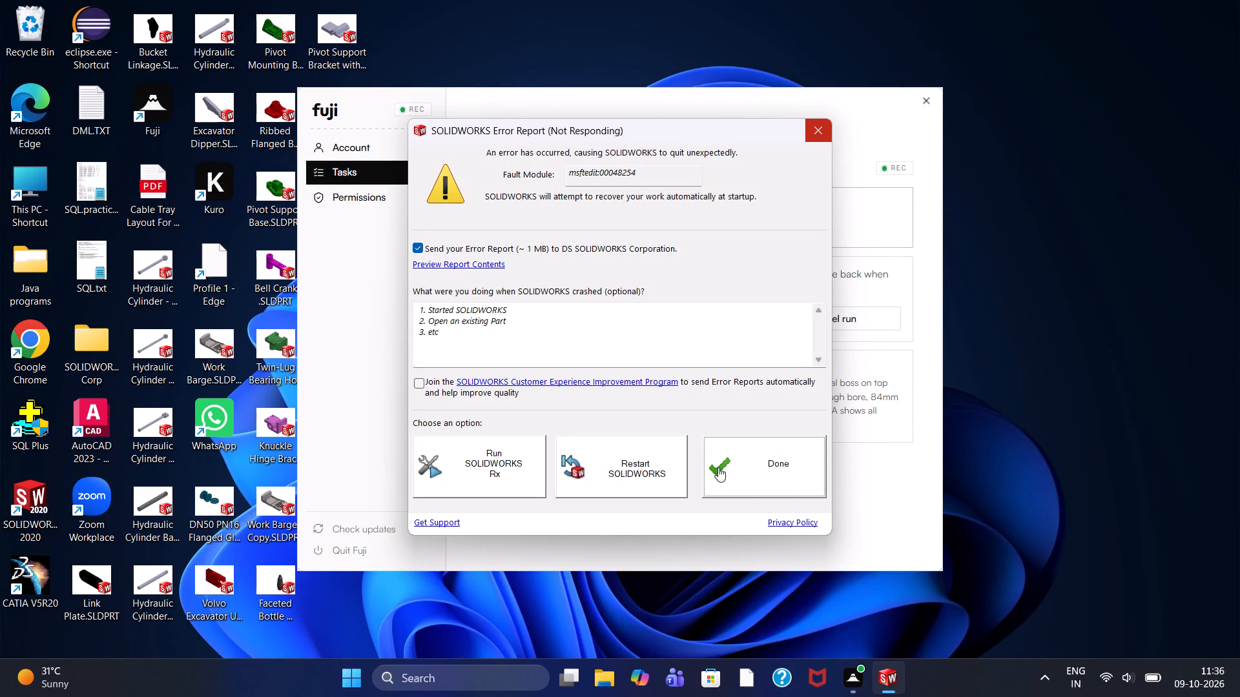
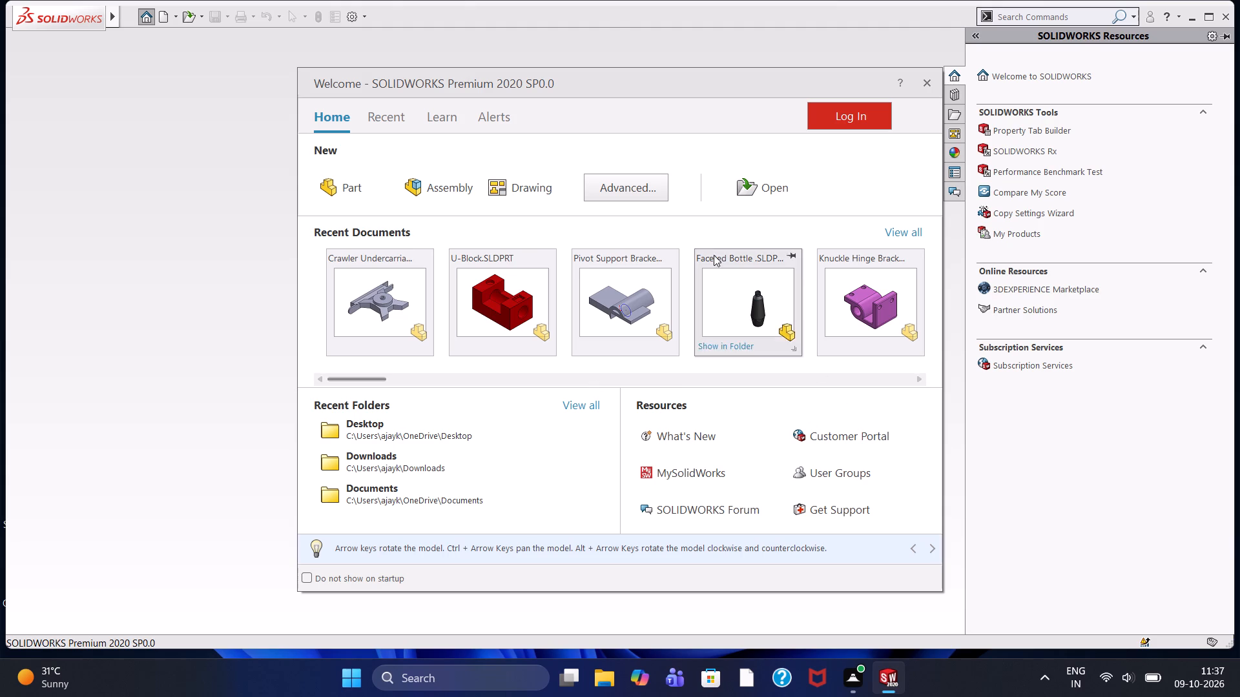
Close the welcome window, create a new part and open a sketch on the Front Plane.
{"action": "left_click", "coordinate": [936, 83]}
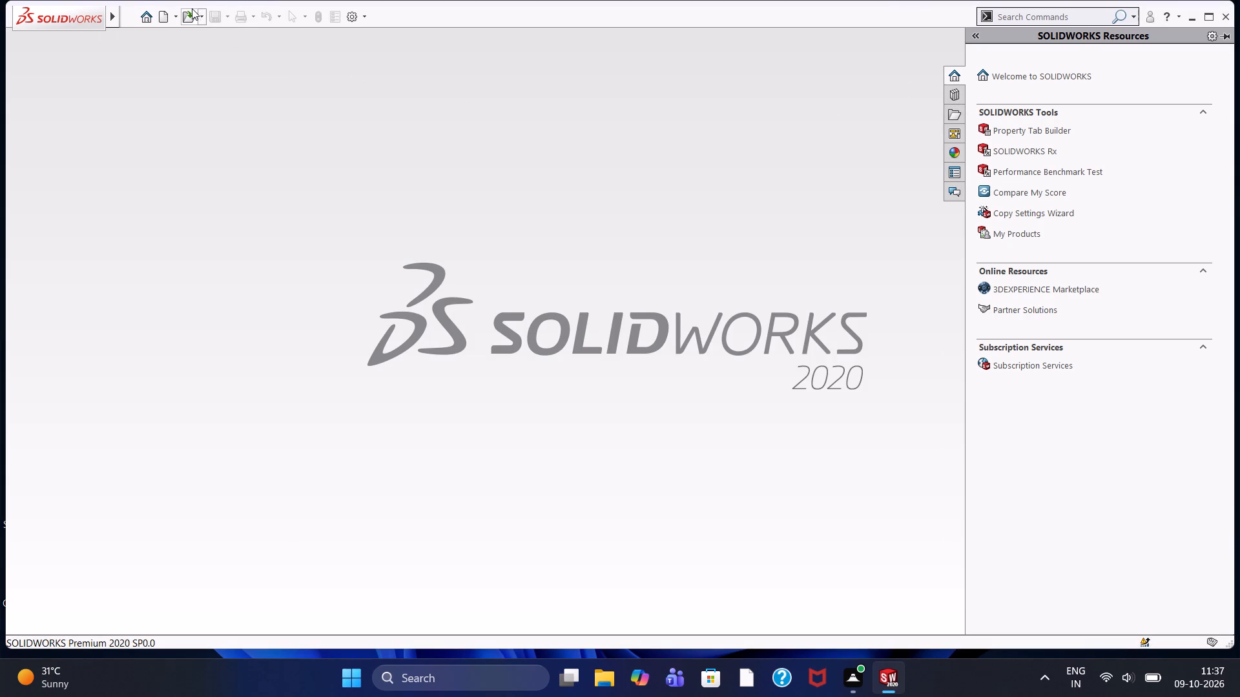
{"action": "left_click", "coordinate": [160, 18]}
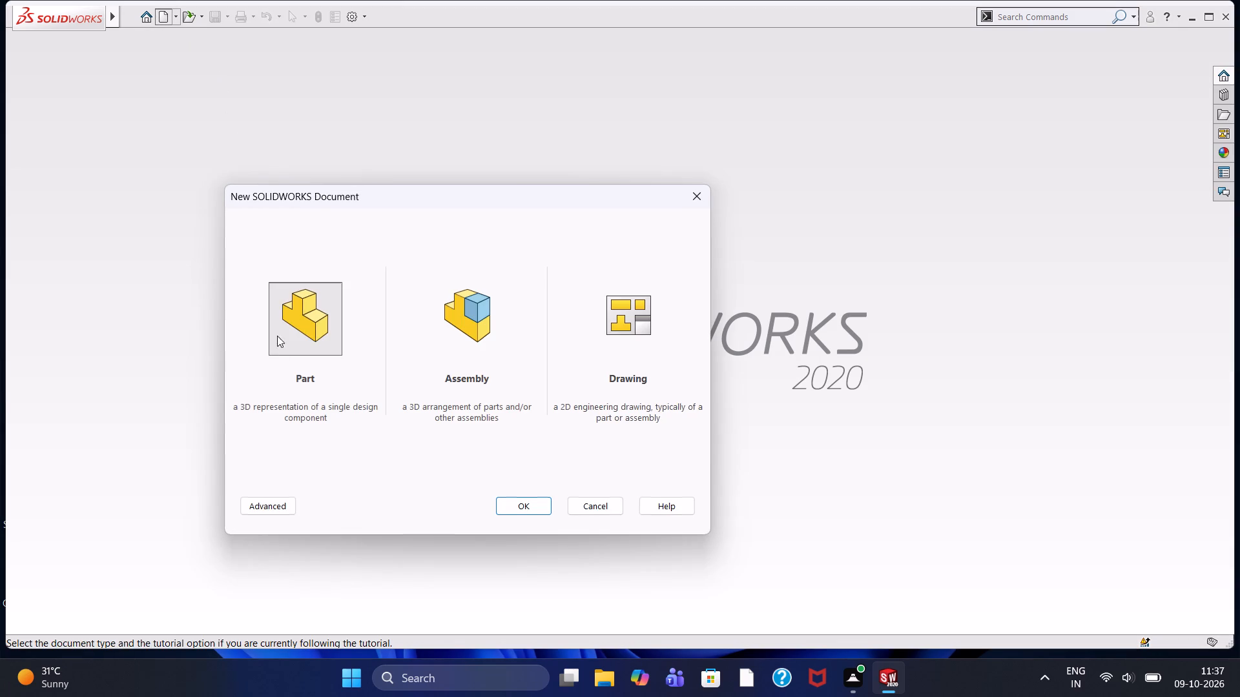
{"action": "double_click", "coordinate": [298, 321]}
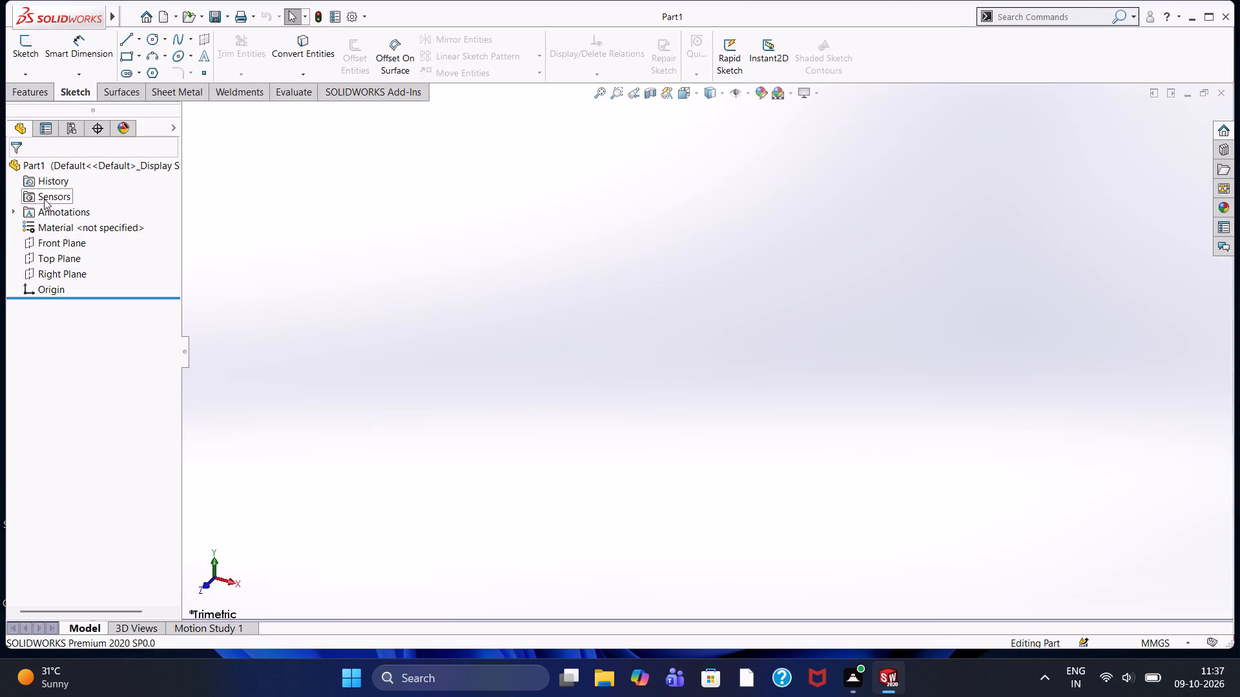
{"action": "left_click", "coordinate": [66, 245]}
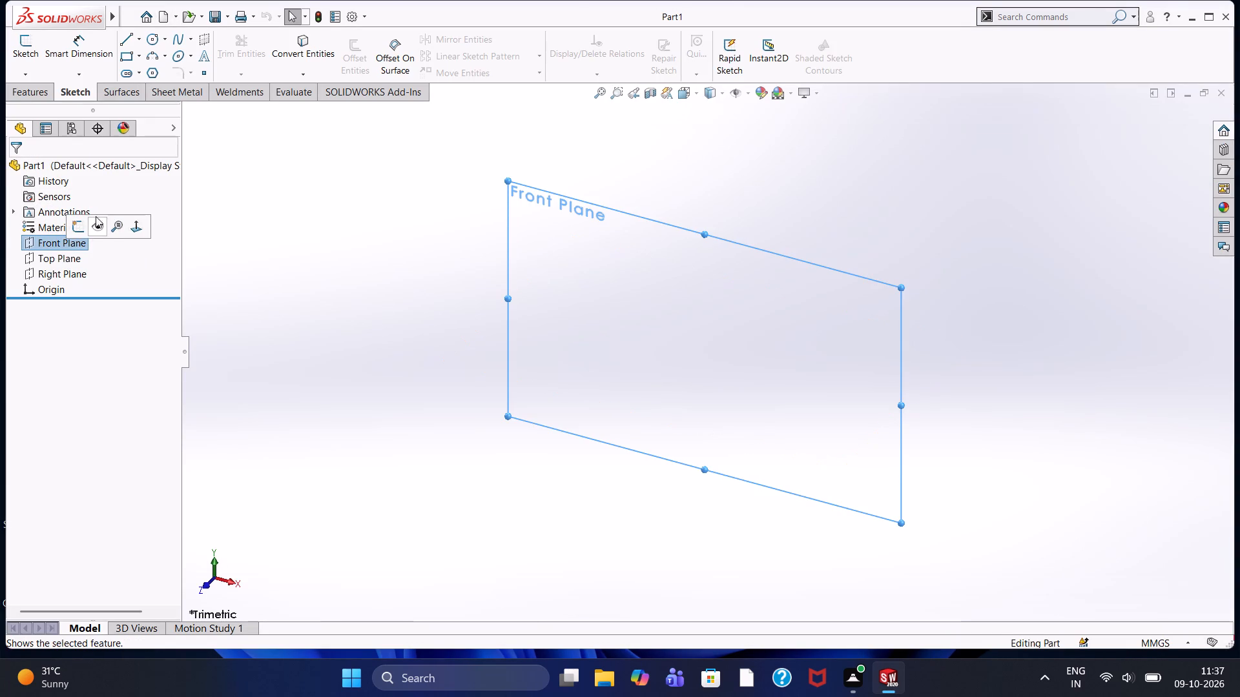
{"action": "left_click", "coordinate": [76, 218]}
{"action": "left_click", "coordinate": [566, 303]}
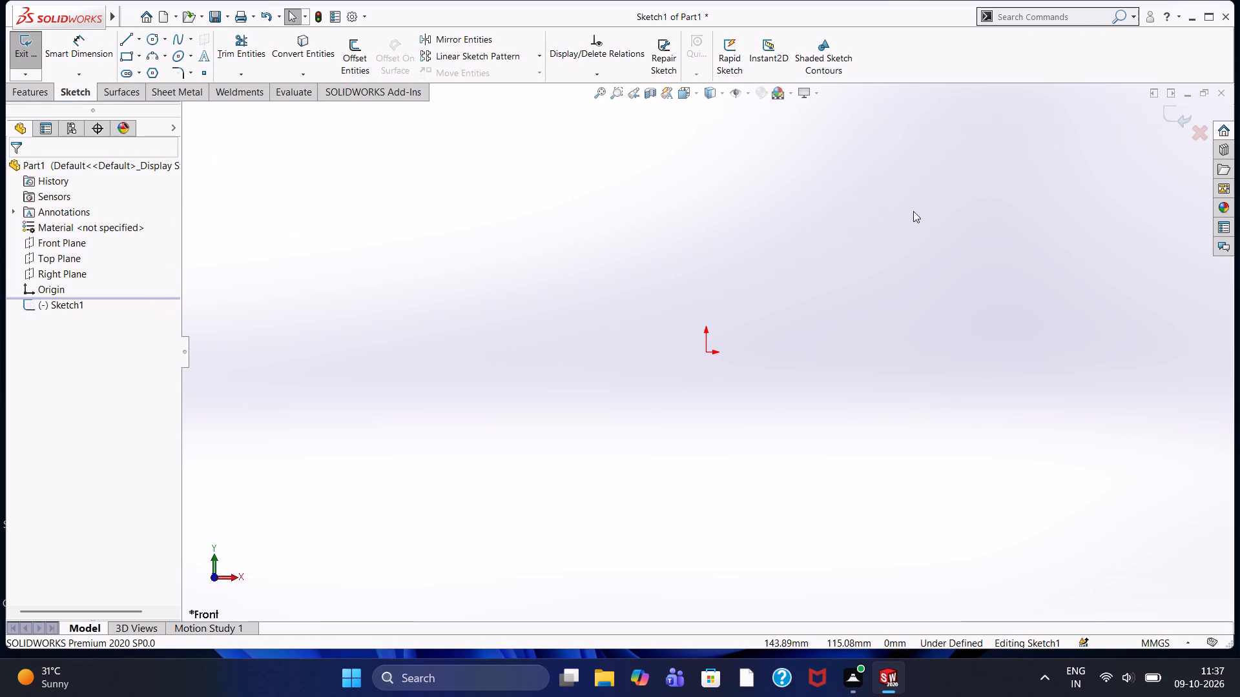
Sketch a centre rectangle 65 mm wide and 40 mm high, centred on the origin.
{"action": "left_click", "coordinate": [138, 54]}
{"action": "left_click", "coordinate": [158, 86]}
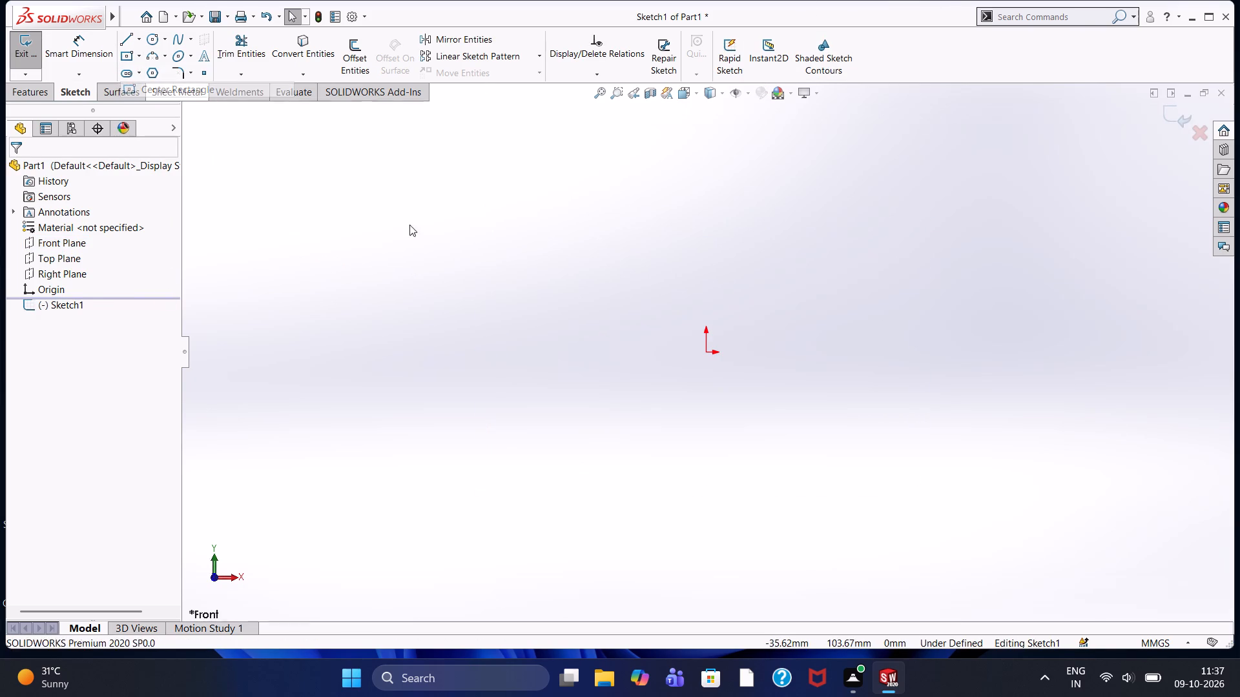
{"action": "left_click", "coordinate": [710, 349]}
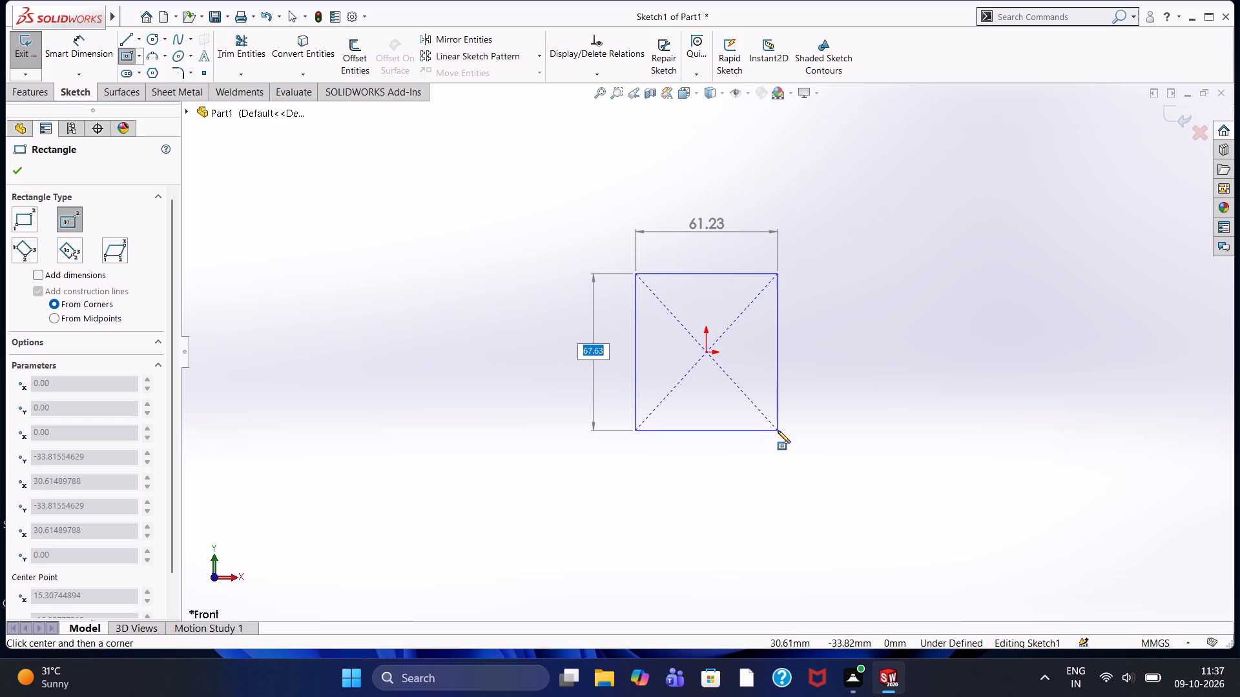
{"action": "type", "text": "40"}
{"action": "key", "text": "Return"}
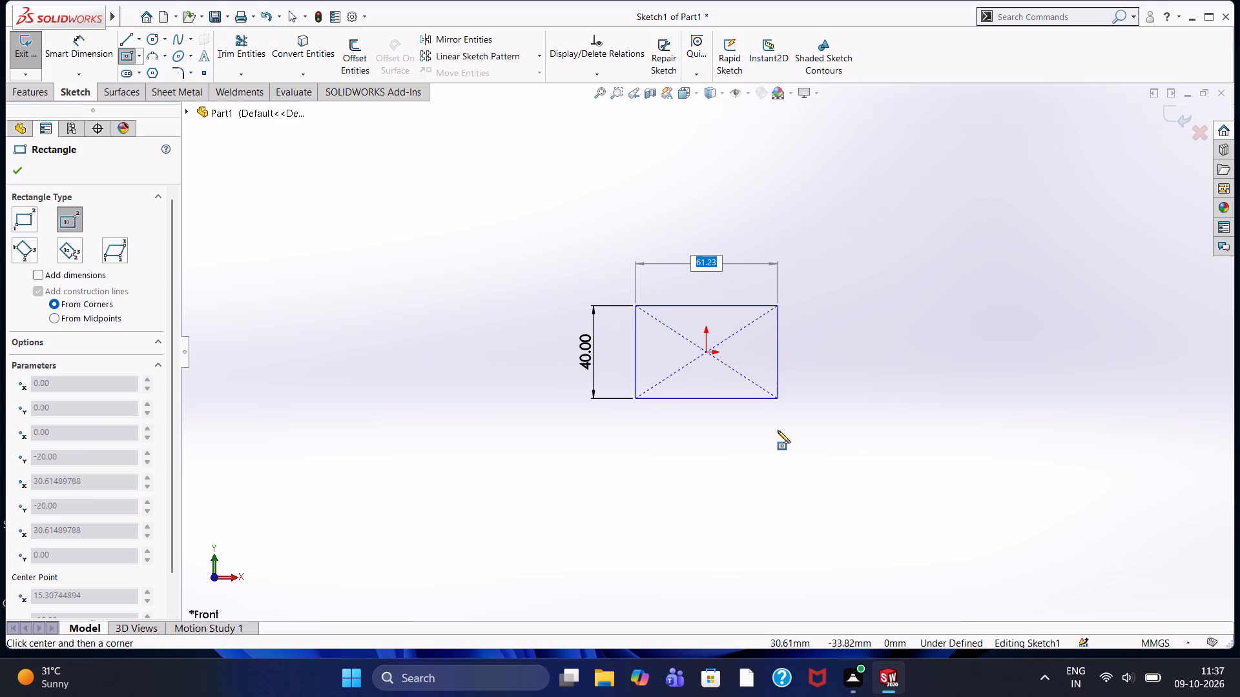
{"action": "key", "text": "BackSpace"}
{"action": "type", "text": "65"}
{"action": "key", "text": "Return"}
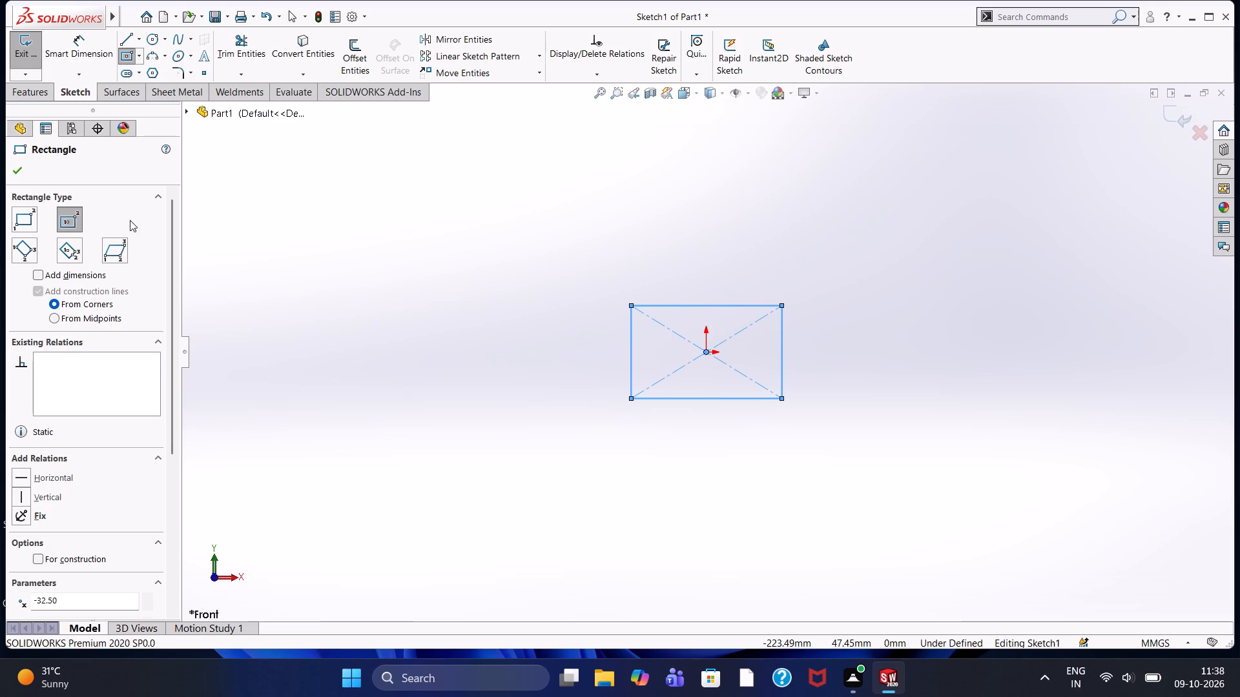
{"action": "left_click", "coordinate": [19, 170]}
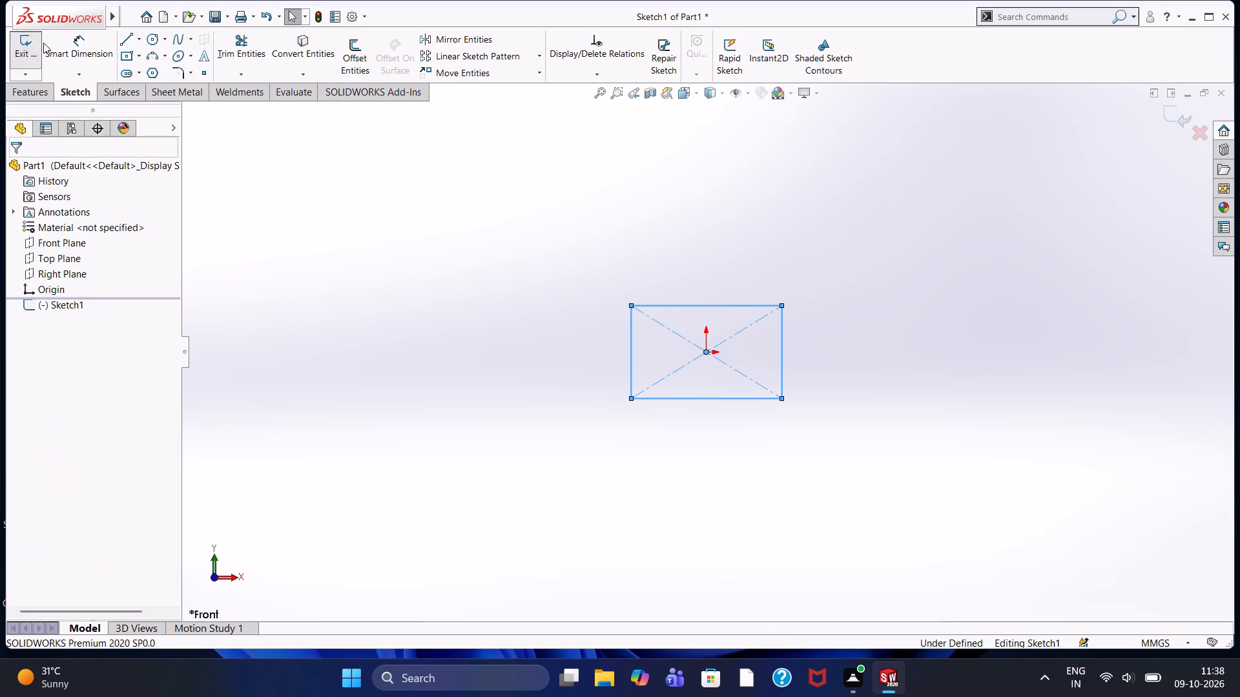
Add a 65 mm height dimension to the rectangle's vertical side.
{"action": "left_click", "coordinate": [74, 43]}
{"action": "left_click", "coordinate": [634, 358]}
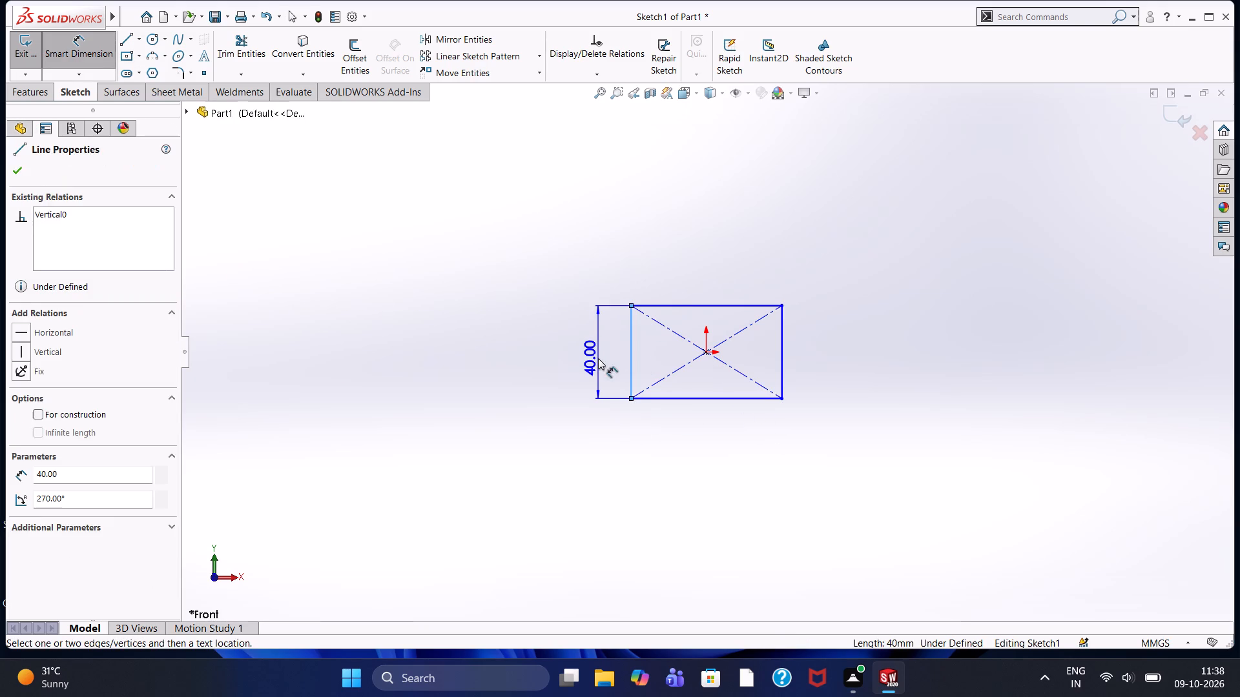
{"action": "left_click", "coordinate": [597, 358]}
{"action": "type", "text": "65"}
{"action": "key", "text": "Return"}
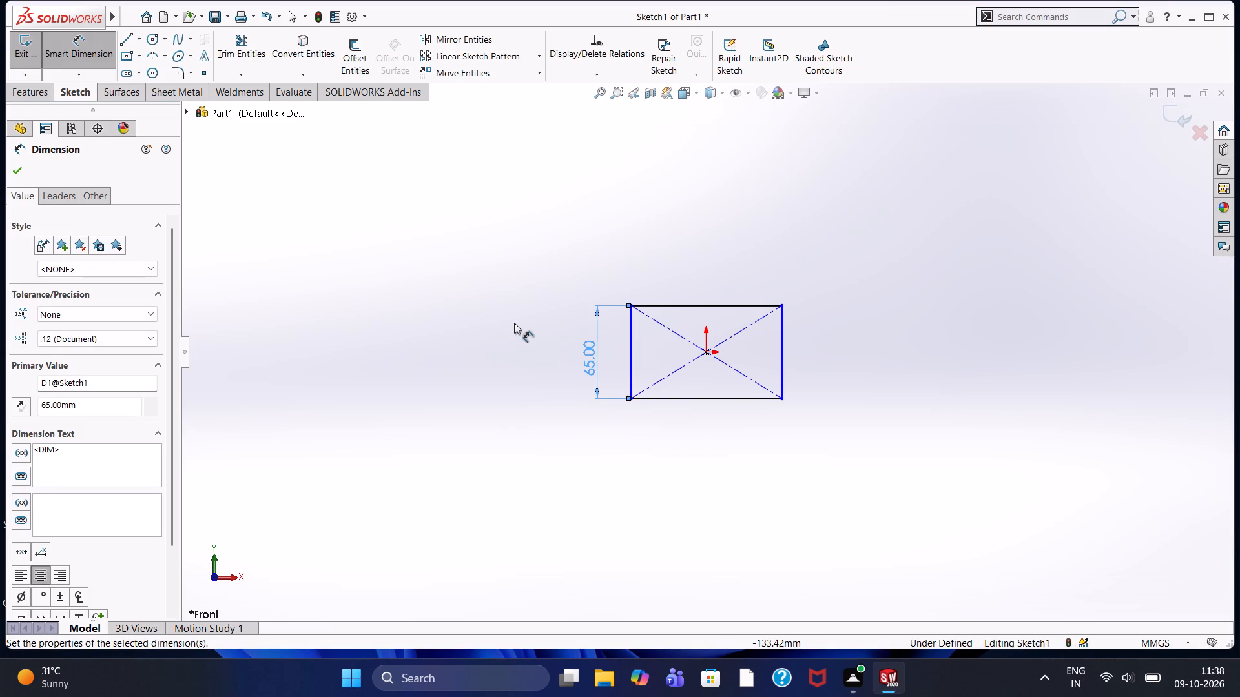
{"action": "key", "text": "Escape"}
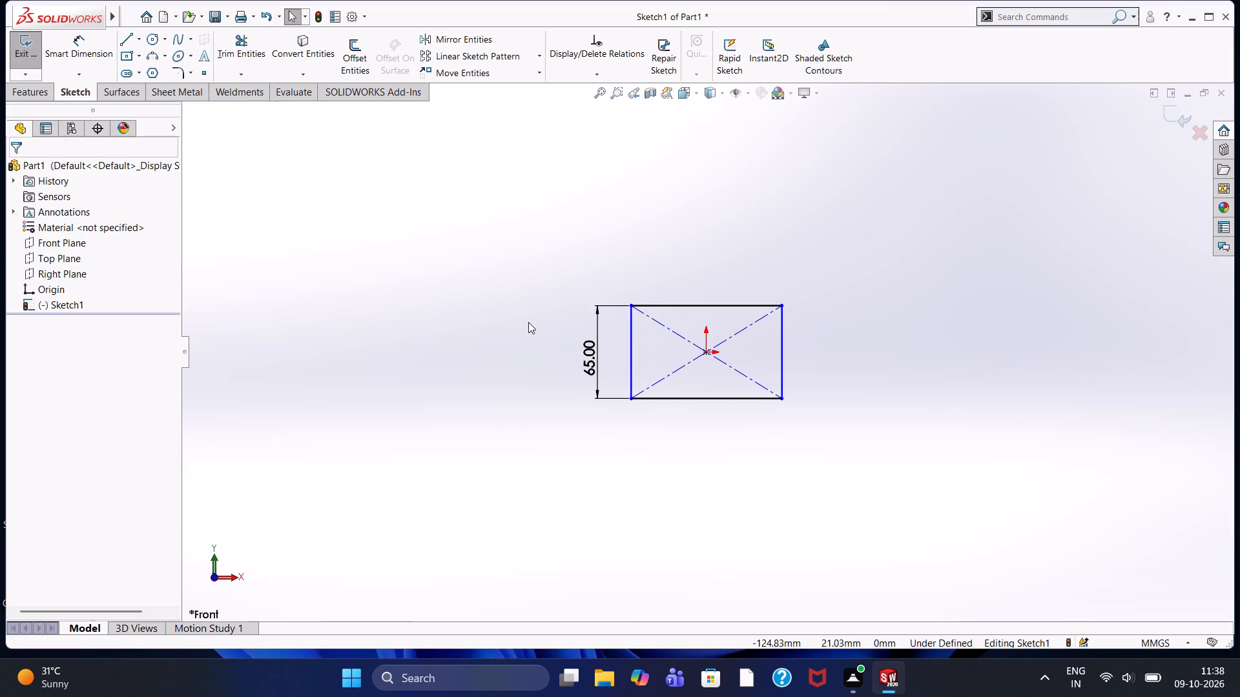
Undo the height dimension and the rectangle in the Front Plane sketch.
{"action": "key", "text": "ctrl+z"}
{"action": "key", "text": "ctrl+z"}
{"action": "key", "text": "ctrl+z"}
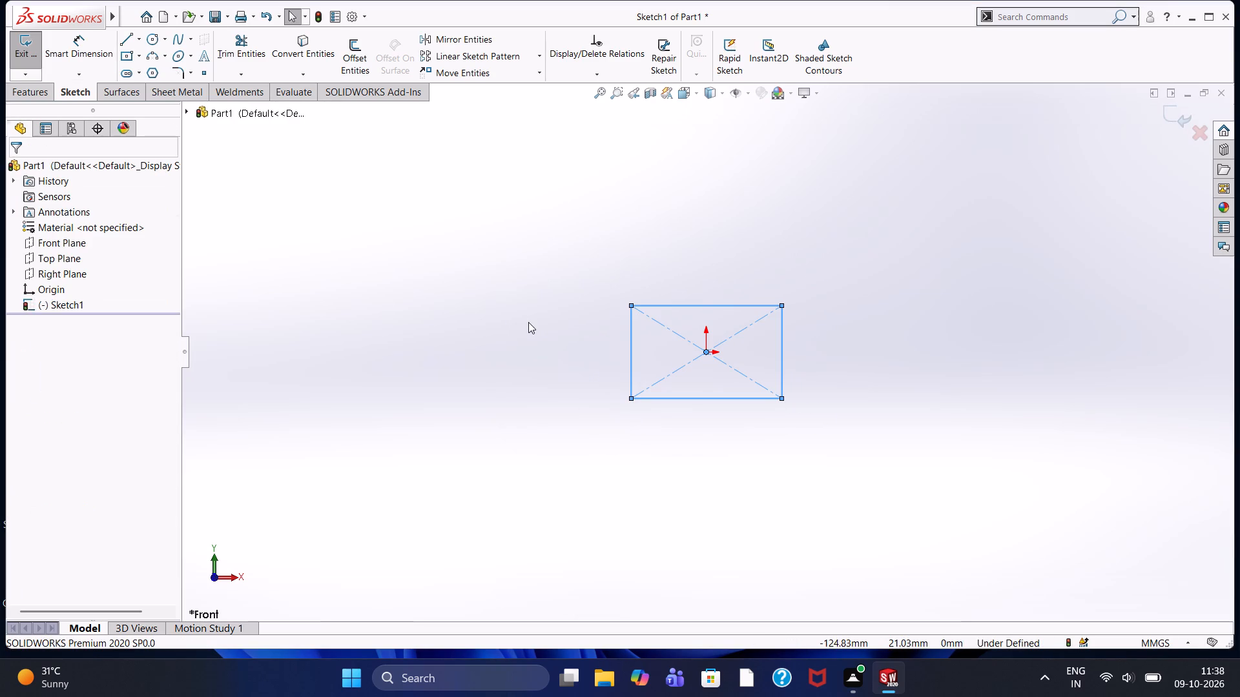
Sketch a 65 by 65 mm centre rectangle centred on the origin.
{"action": "left_click", "coordinate": [129, 52]}
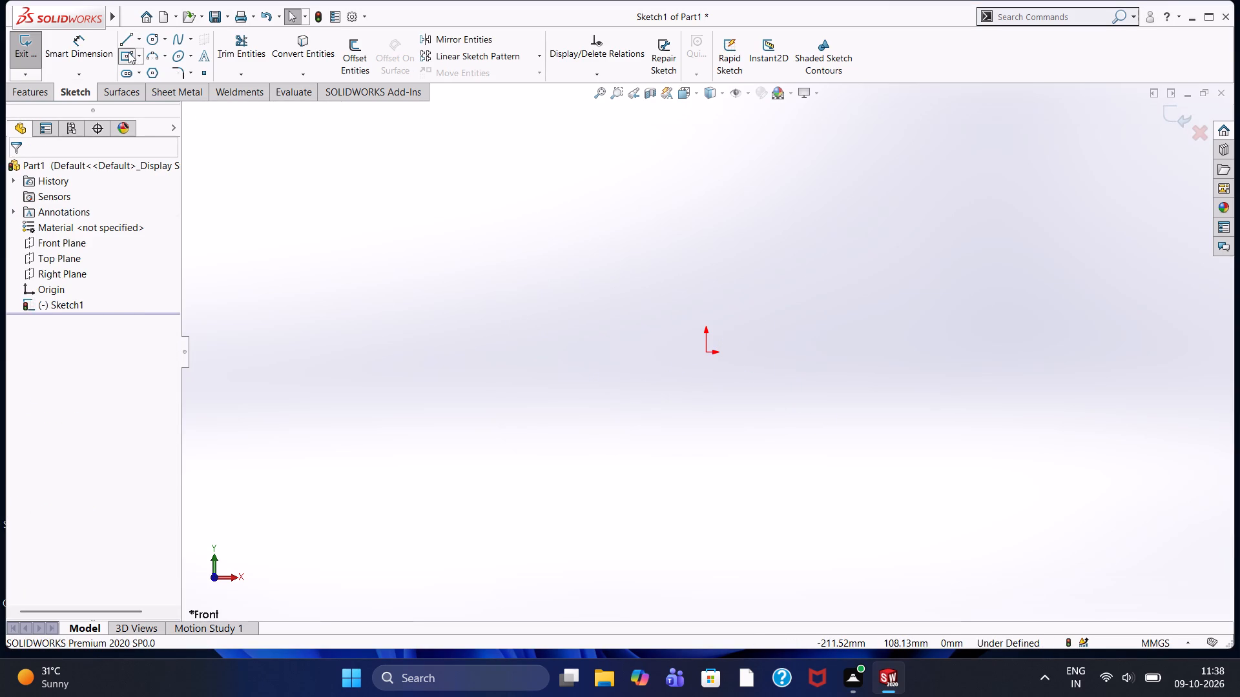
{"action": "left_click", "coordinate": [707, 350]}
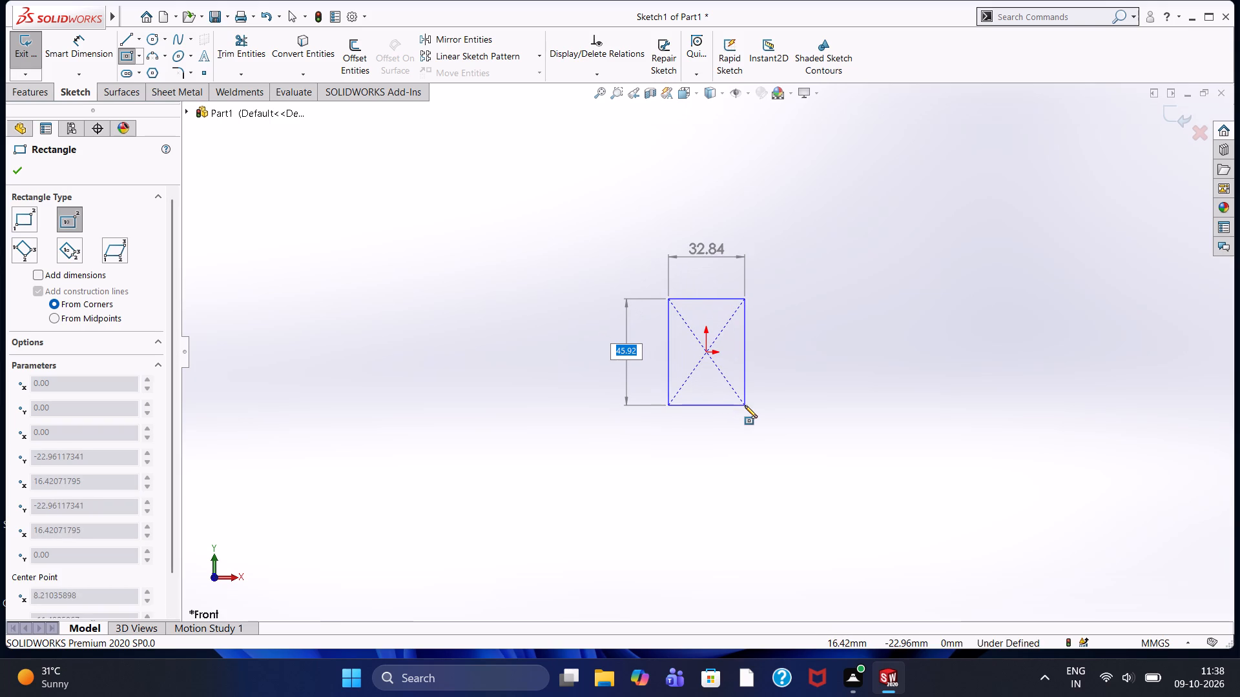
{"action": "type", "text": "65"}
{"action": "key", "text": "Return"}
{"action": "type", "text": "65"}
{"action": "key", "text": "Return"}
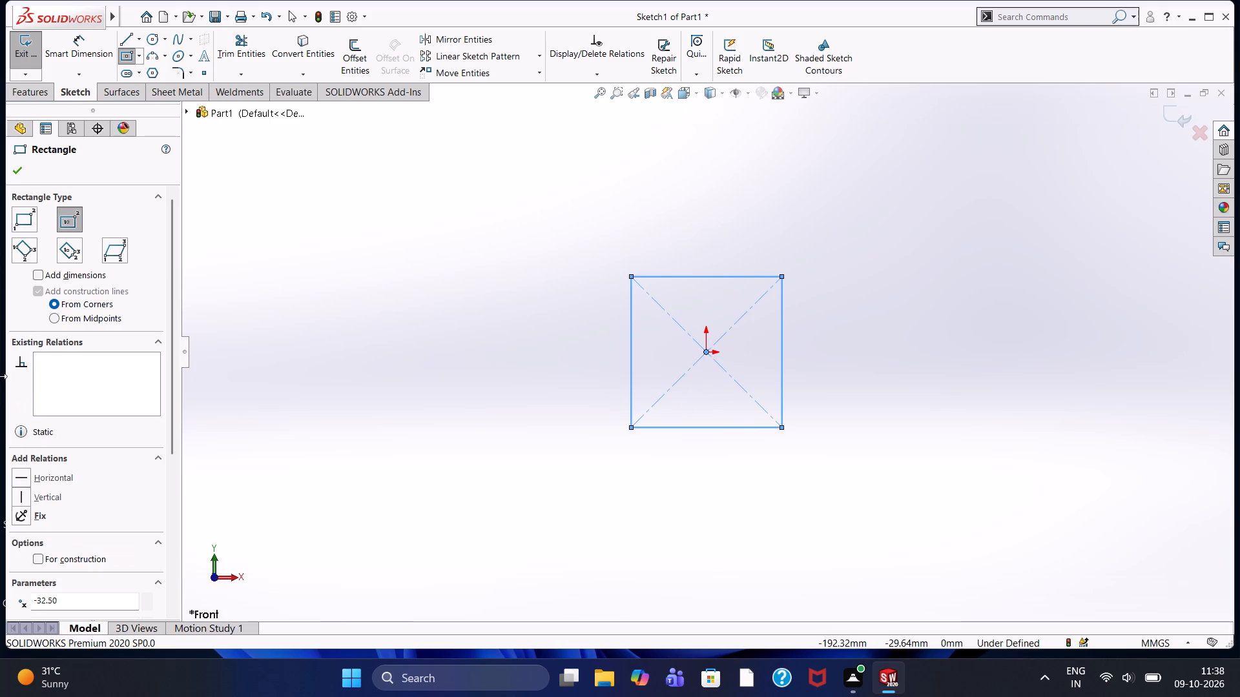
{"action": "left_click", "coordinate": [14, 165]}
Extrude the square profile as a blind boss 50 mm deep.
{"action": "left_click", "coordinate": [29, 92]}
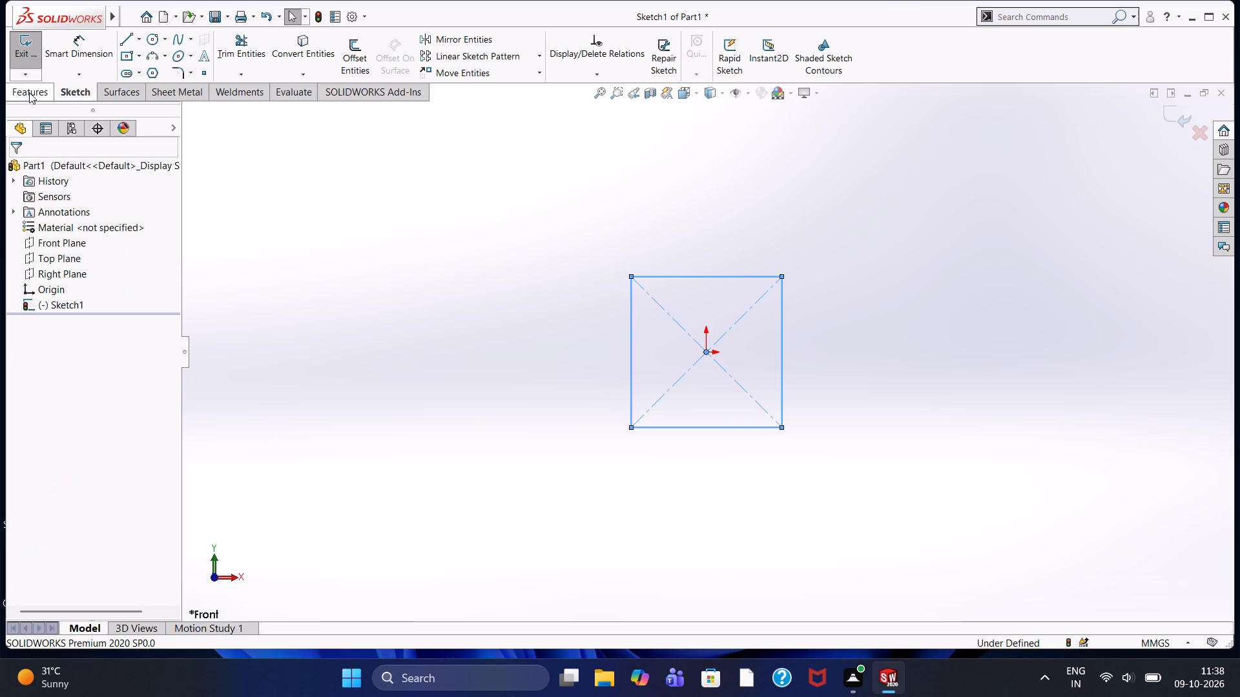
{"action": "left_click", "coordinate": [45, 45]}
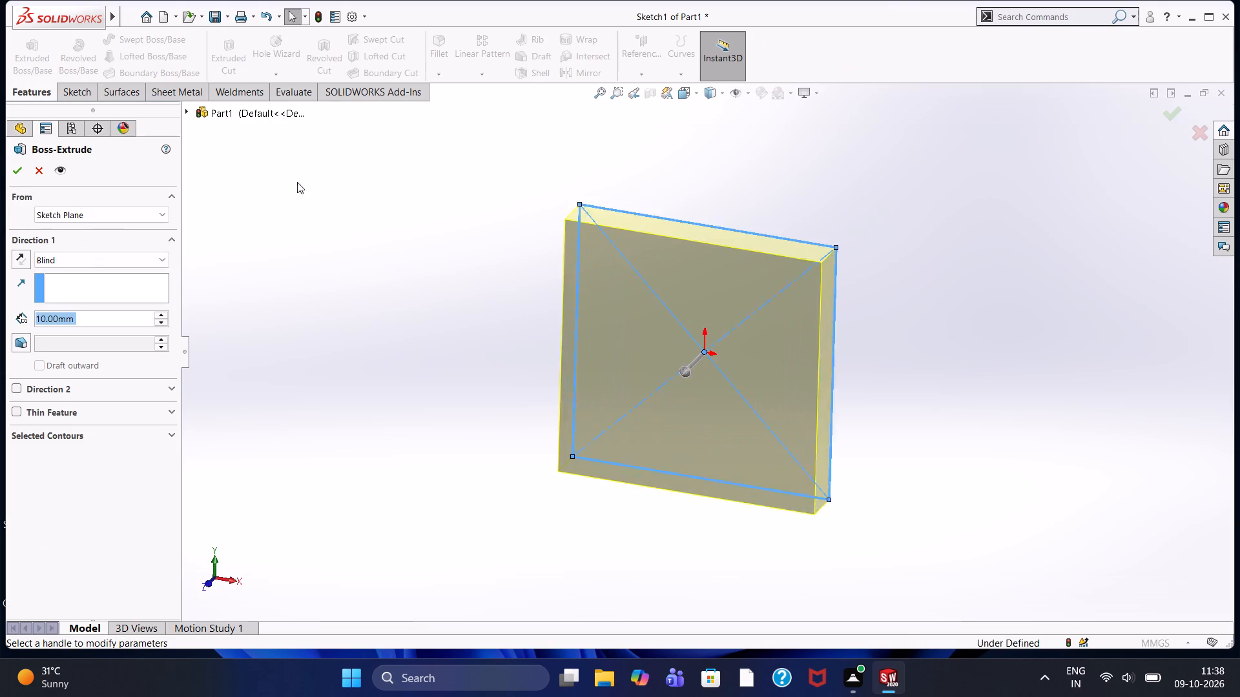
{"action": "triple_click", "coordinate": [163, 312]}
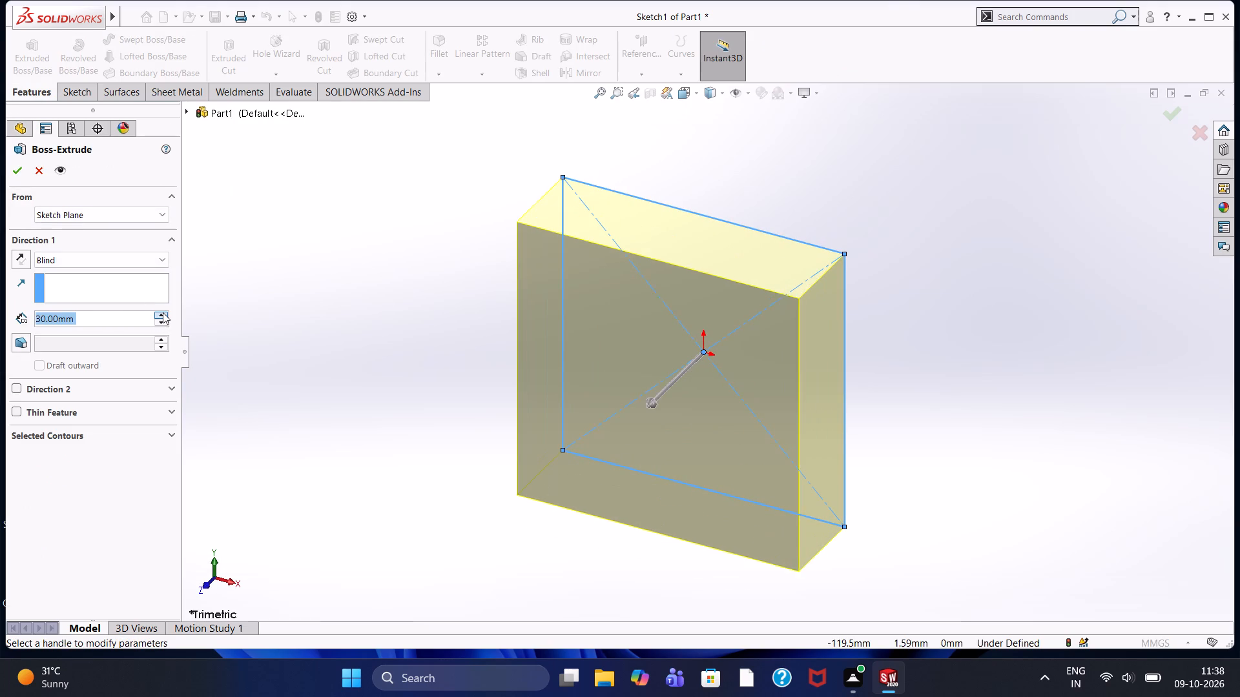
{"action": "left_click", "coordinate": [163, 312]}
{"action": "left_click", "coordinate": [19, 174]}
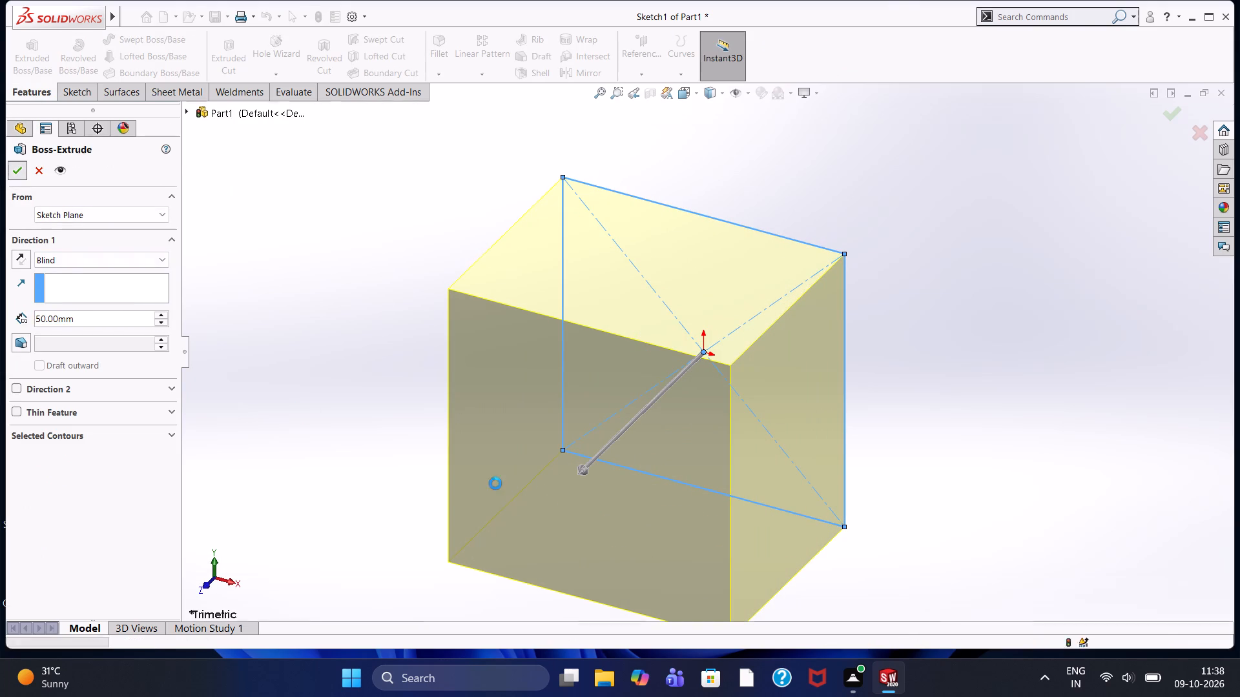
Open a sketch on the block's front face and view it face-on.
{"action": "left_click", "coordinate": [530, 474]}
{"action": "left_click", "coordinate": [589, 440]}
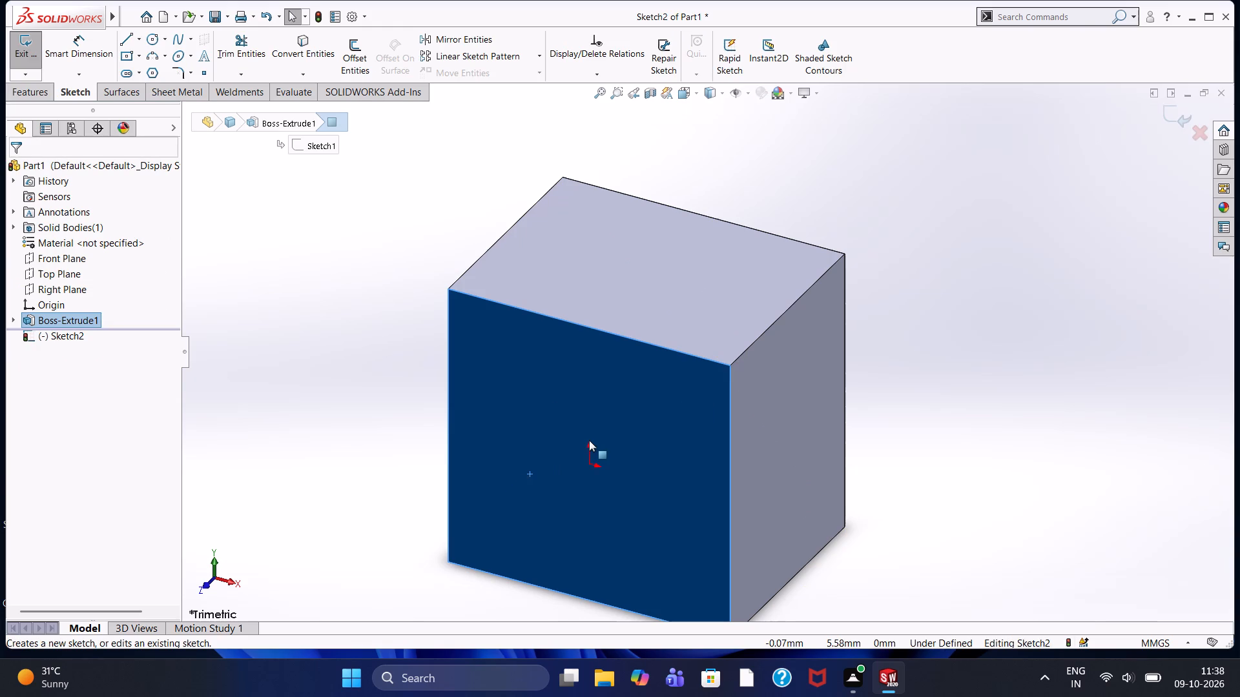
{"action": "key", "text": "ctrl+8"}
{"action": "left_click", "coordinate": [406, 365]}
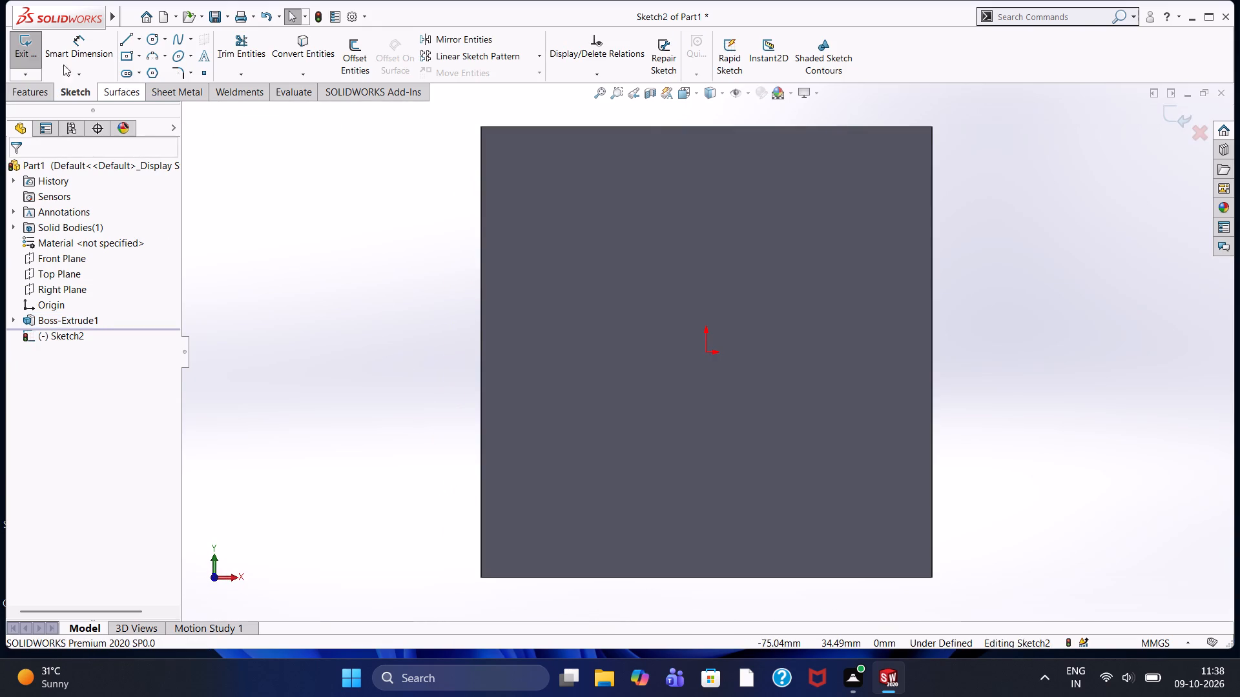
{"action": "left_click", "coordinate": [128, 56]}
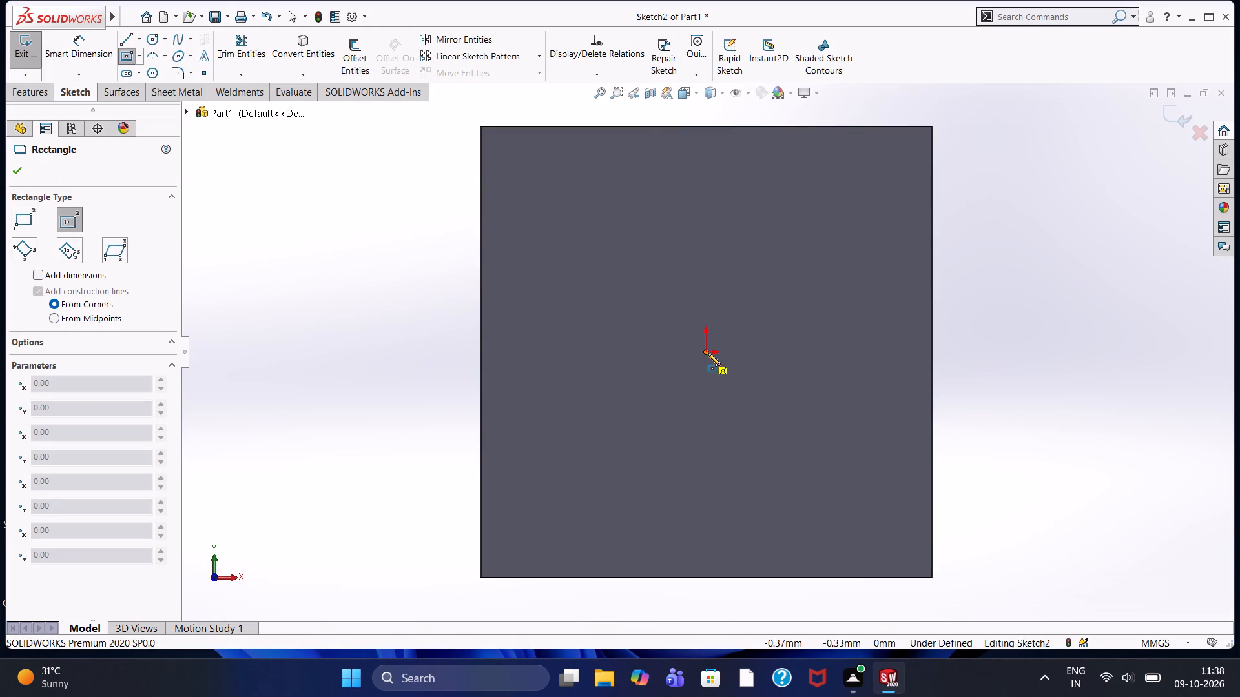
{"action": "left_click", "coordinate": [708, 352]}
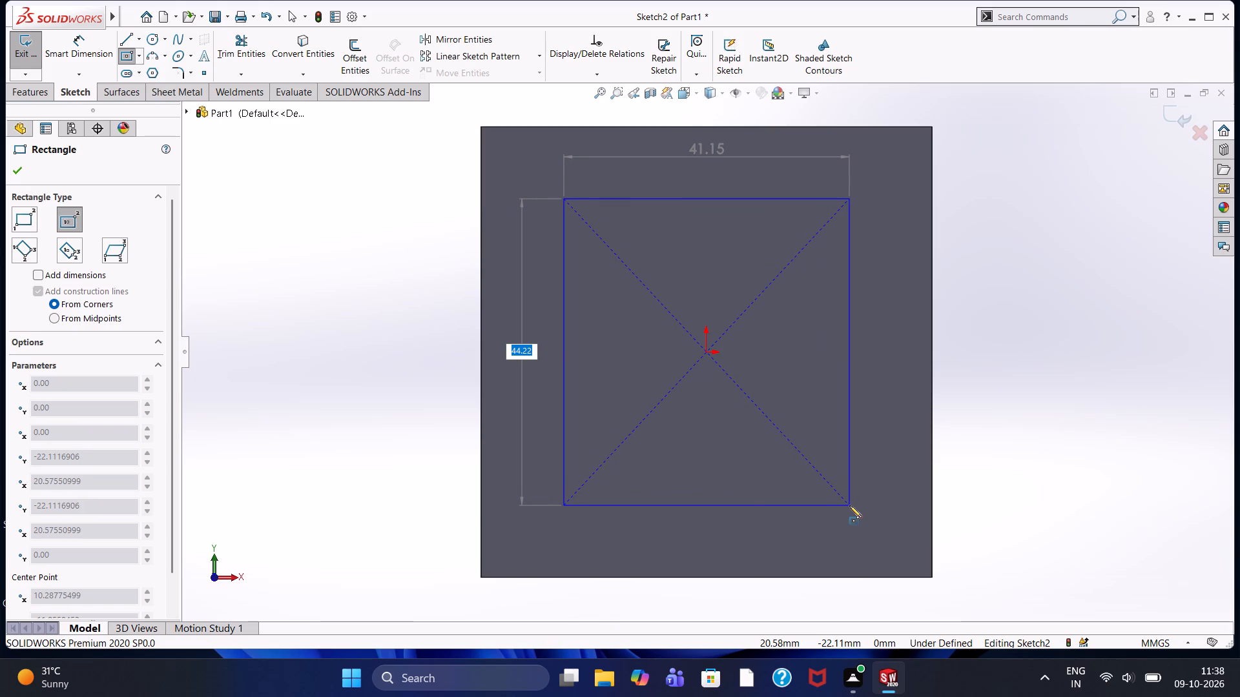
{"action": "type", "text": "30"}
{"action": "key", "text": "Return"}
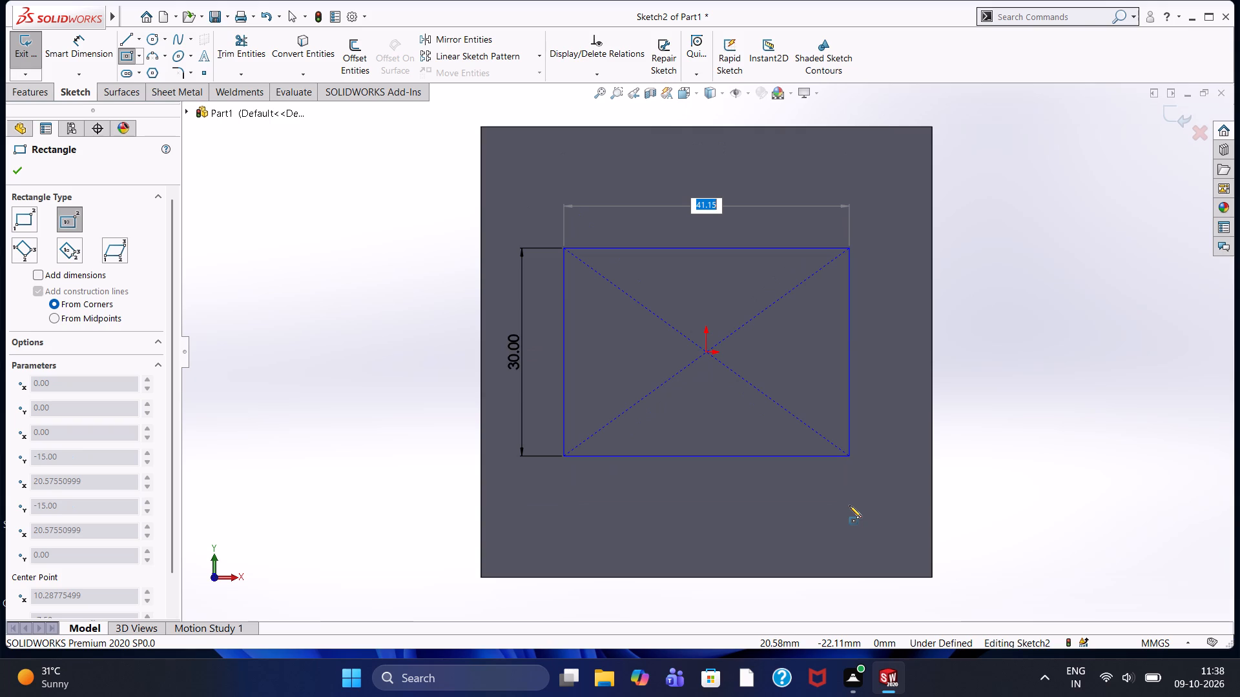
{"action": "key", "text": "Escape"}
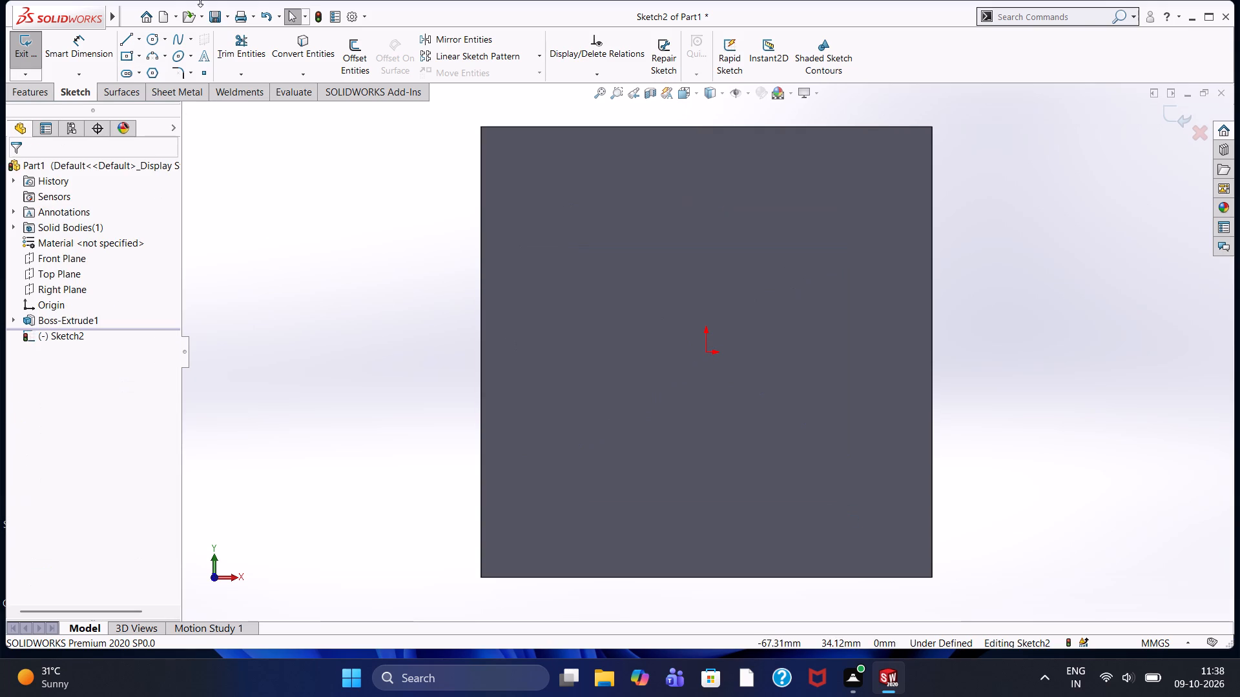
Sketch a 40 by 40 mm centre rectangle centred on the origin of the front face.
{"action": "left_click", "coordinate": [123, 59]}
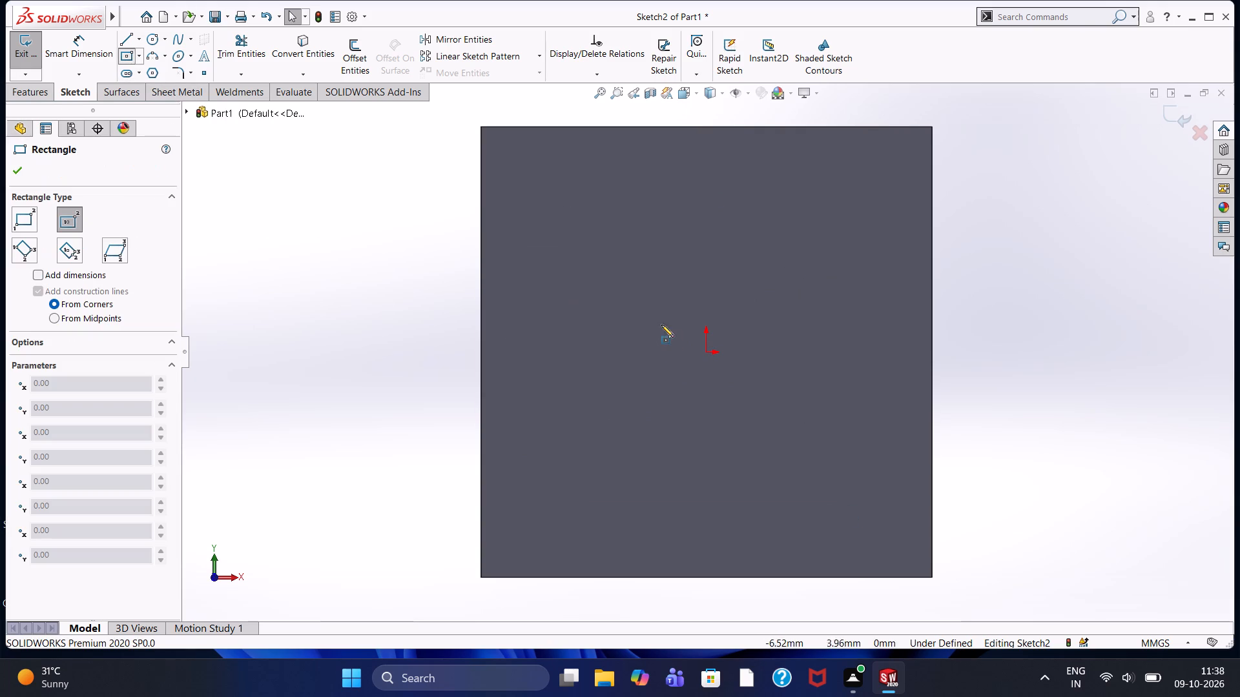
{"action": "left_click", "coordinate": [707, 352]}
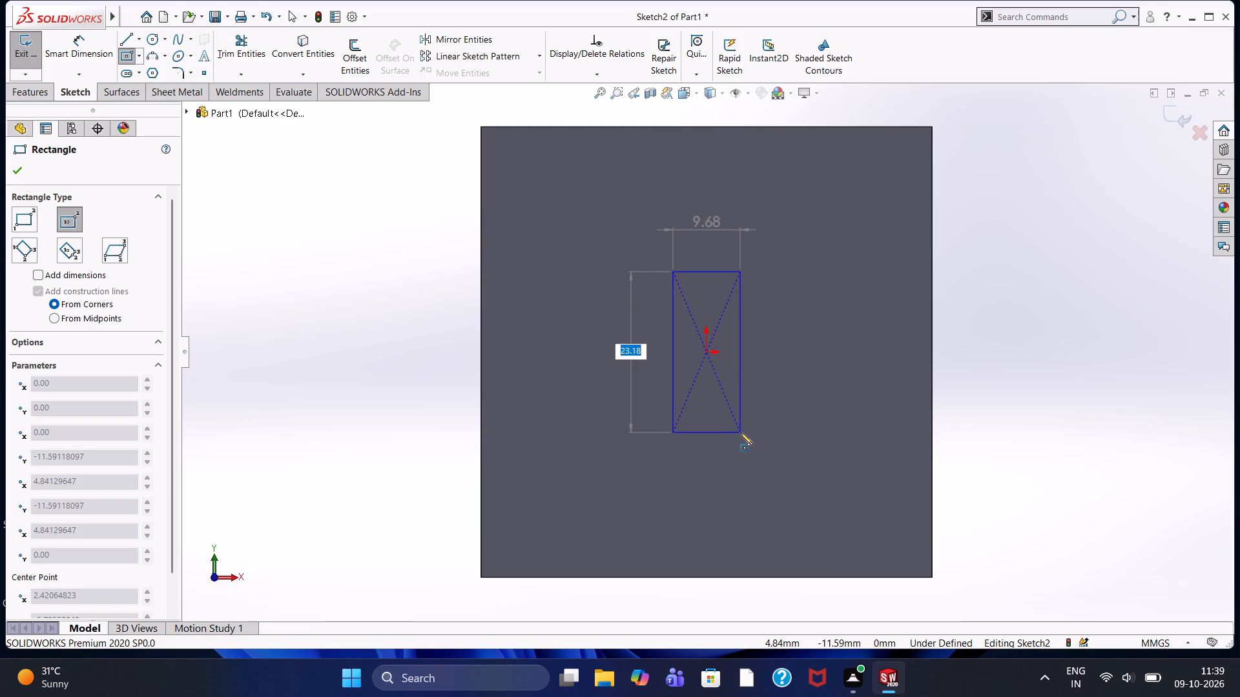
{"action": "type", "text": "40"}
{"action": "key", "text": "Return"}
{"action": "type", "text": "40"}
{"action": "key", "text": "Return"}
{"action": "key", "text": "Escape"}
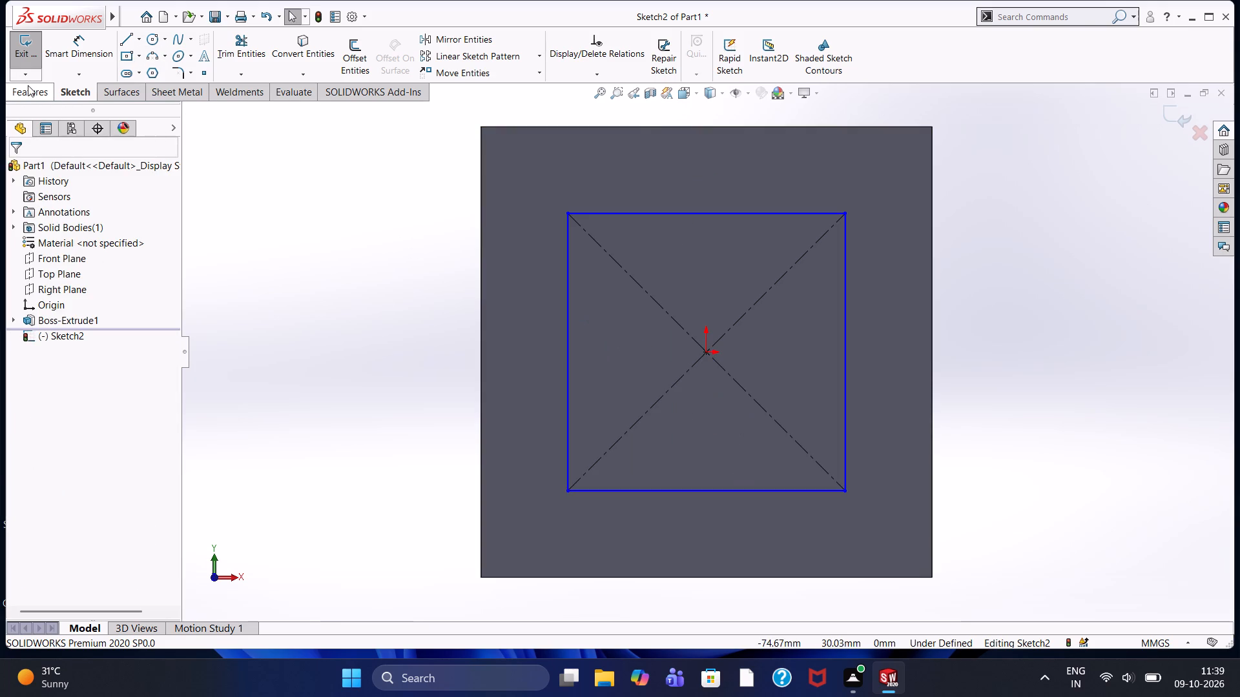
Cut the 40 mm square through the block with a 50 mm blind Extruded Cut.
{"action": "left_click", "coordinate": [40, 99]}
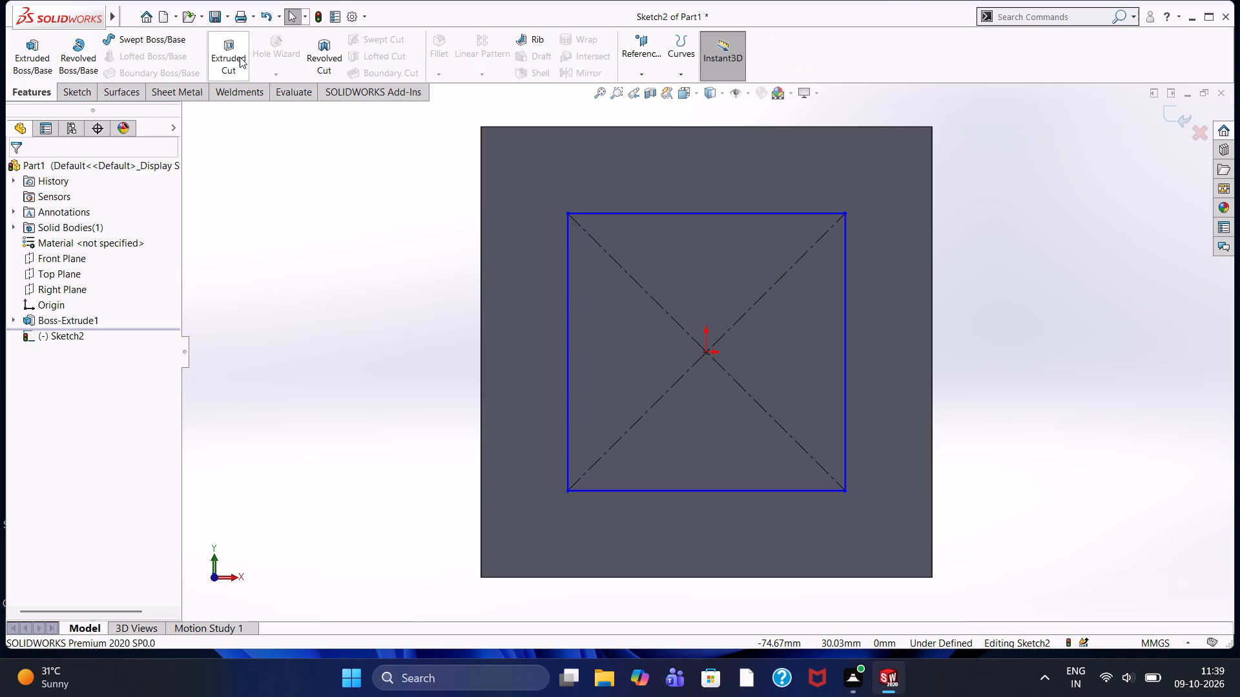
{"action": "left_click", "coordinate": [241, 52]}
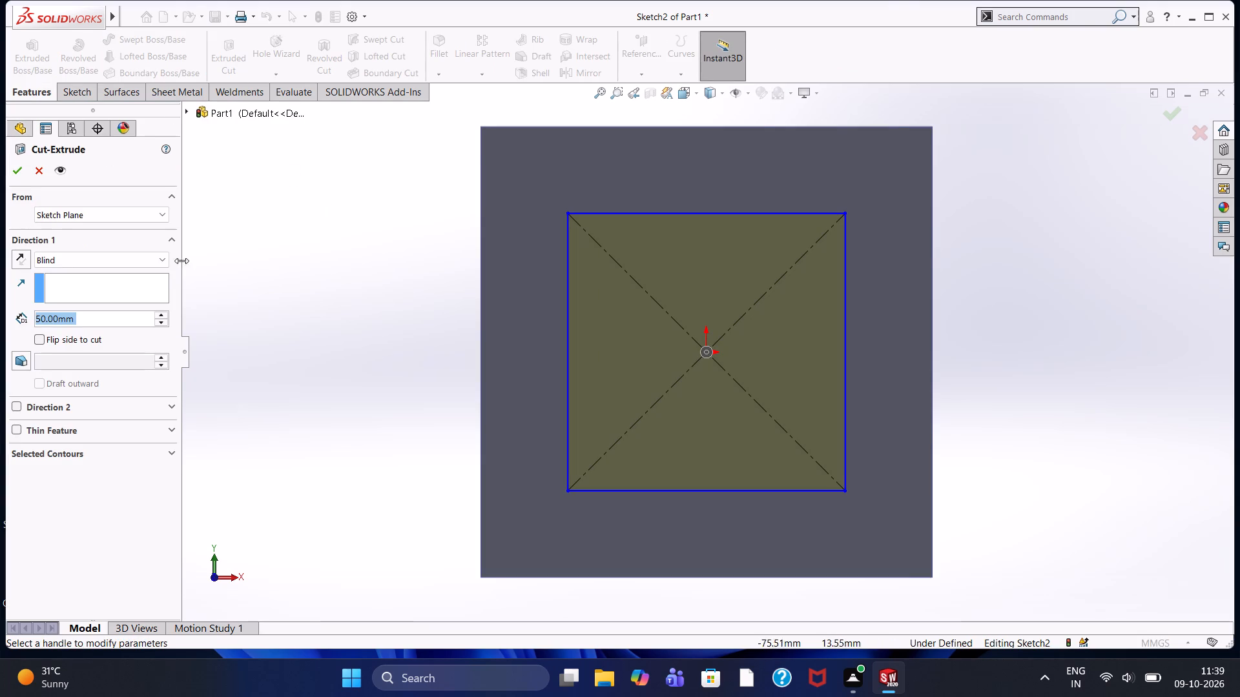
{"action": "left_click", "coordinate": [10, 174]}
{"action": "left_click", "coordinate": [305, 261]}
Sketch two concentric circles of 30 mm and 15 mm diameter at the centre of the block's top face.
{"action": "middle_click_drag", "start_coordinate": [356, 213], "coordinate": [351, 271]}
{"action": "left_click", "coordinate": [615, 162]}
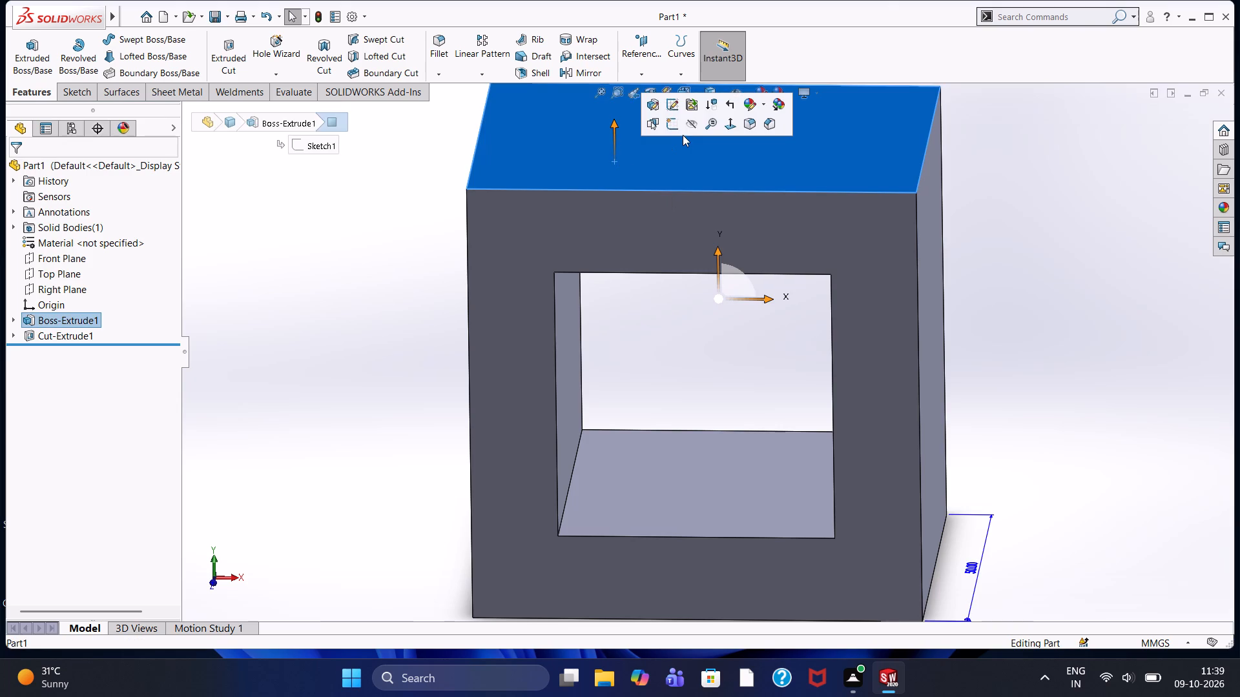
{"action": "left_click", "coordinate": [680, 132]}
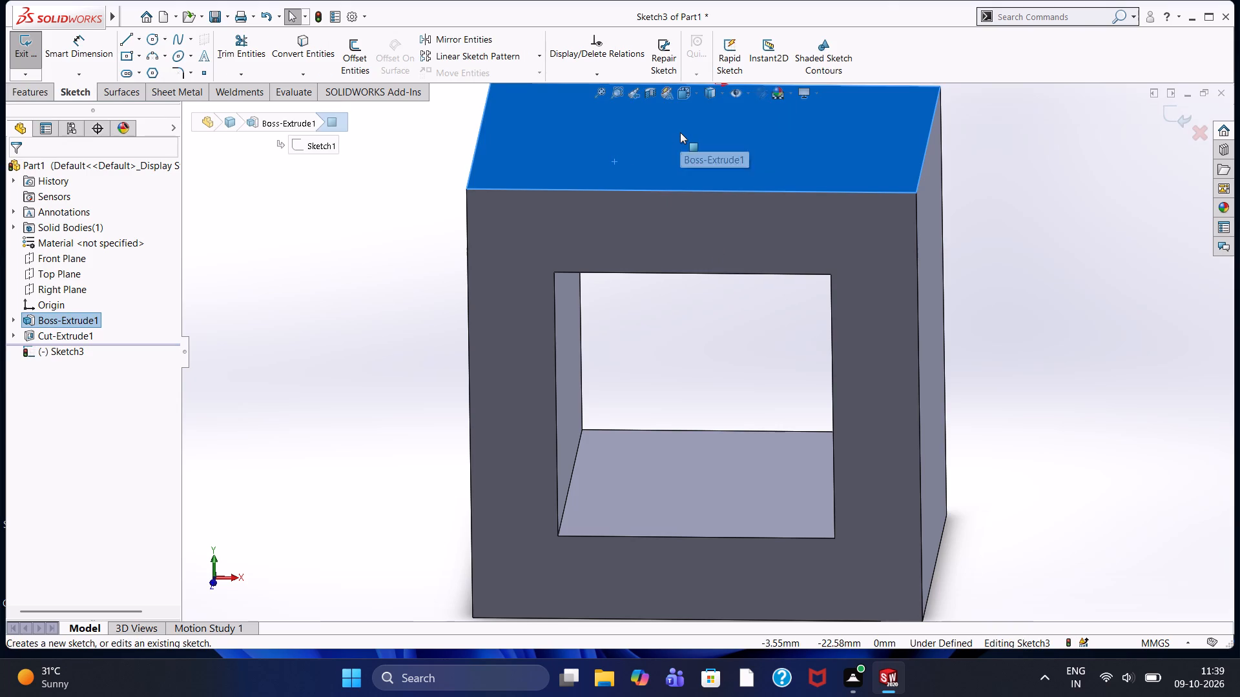
{"action": "key", "text": "8"}
{"action": "left_click", "coordinate": [320, 260]}
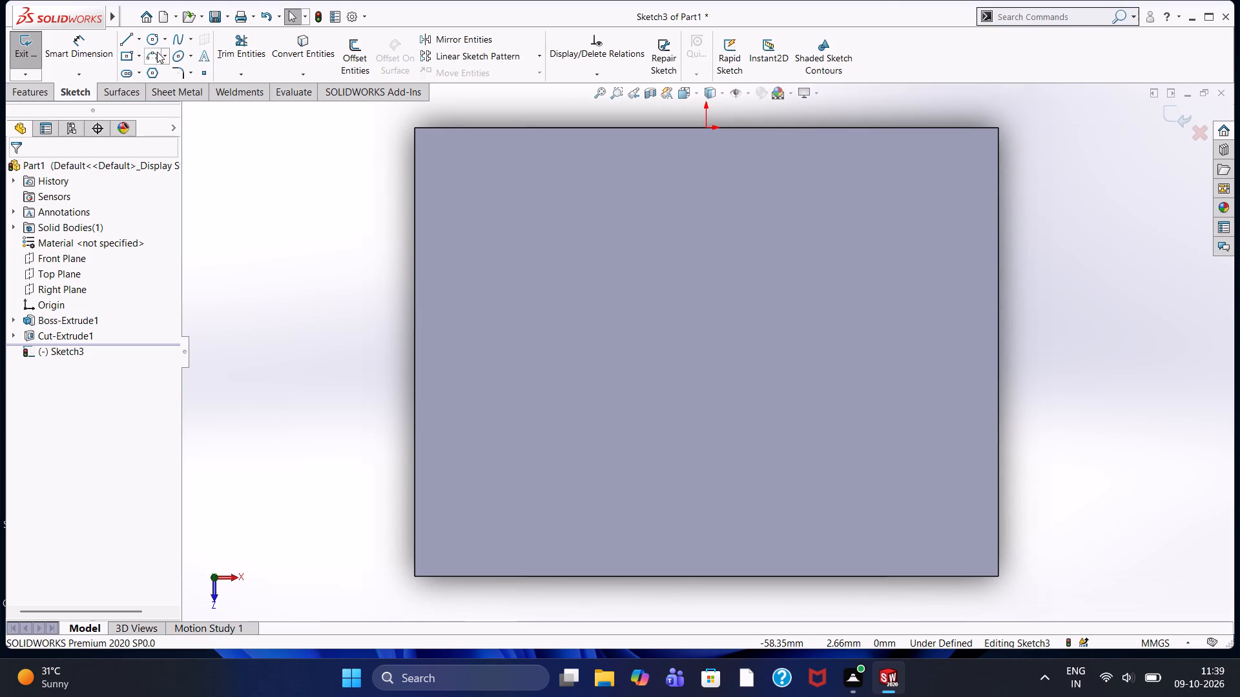
{"action": "left_click", "coordinate": [148, 38]}
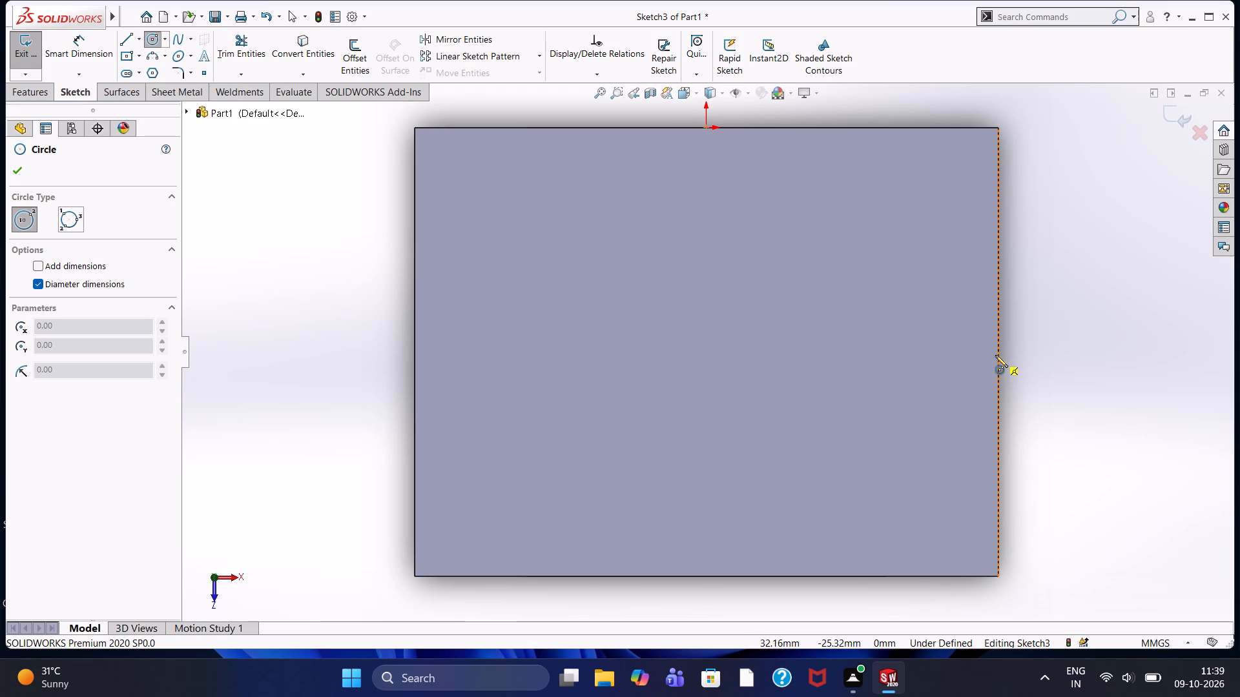
{"action": "left_click", "coordinate": [707, 354]}
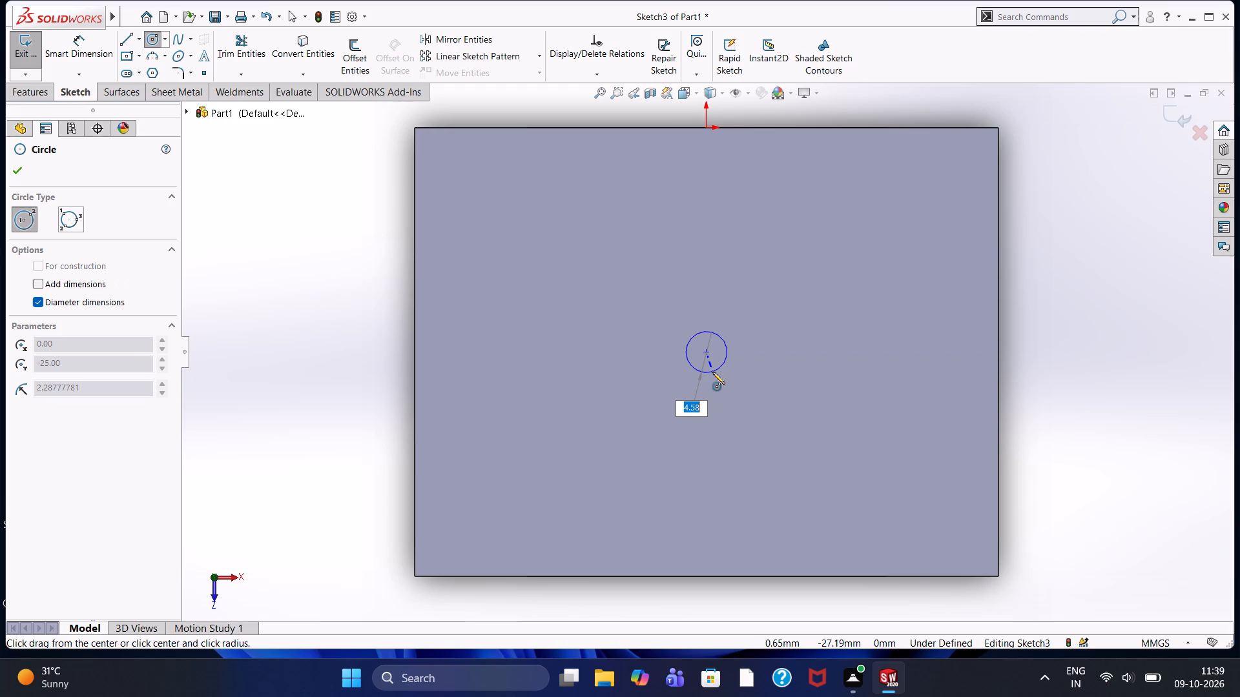
{"action": "type", "text": "30"}
{"action": "key", "text": "Return"}
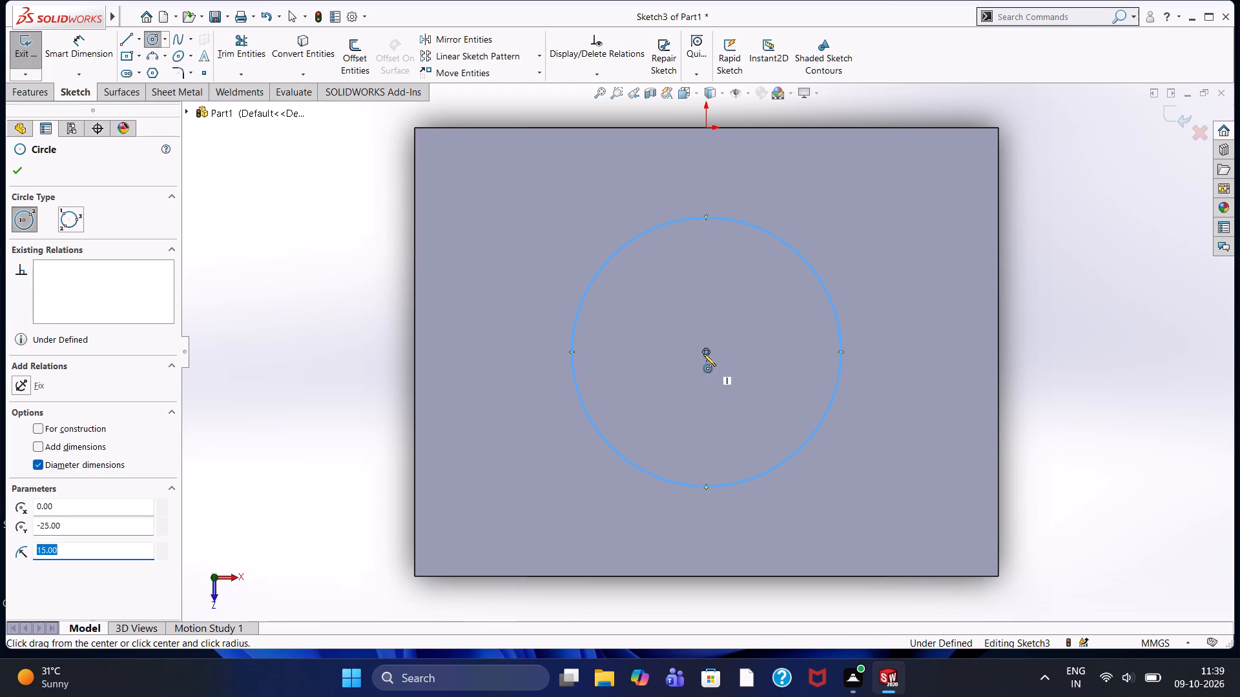
{"action": "left_click", "coordinate": [703, 353]}
{"action": "type", "text": "15"}
{"action": "key", "text": "Return"}
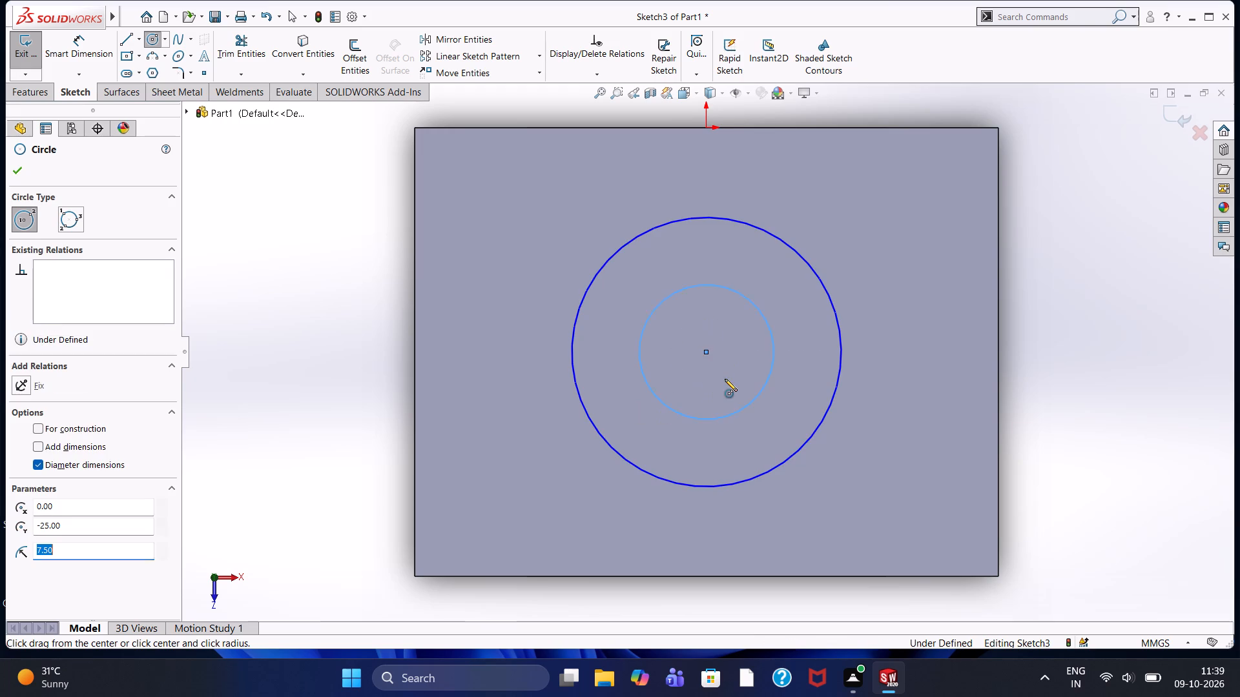
{"action": "left_click", "coordinate": [12, 171]}
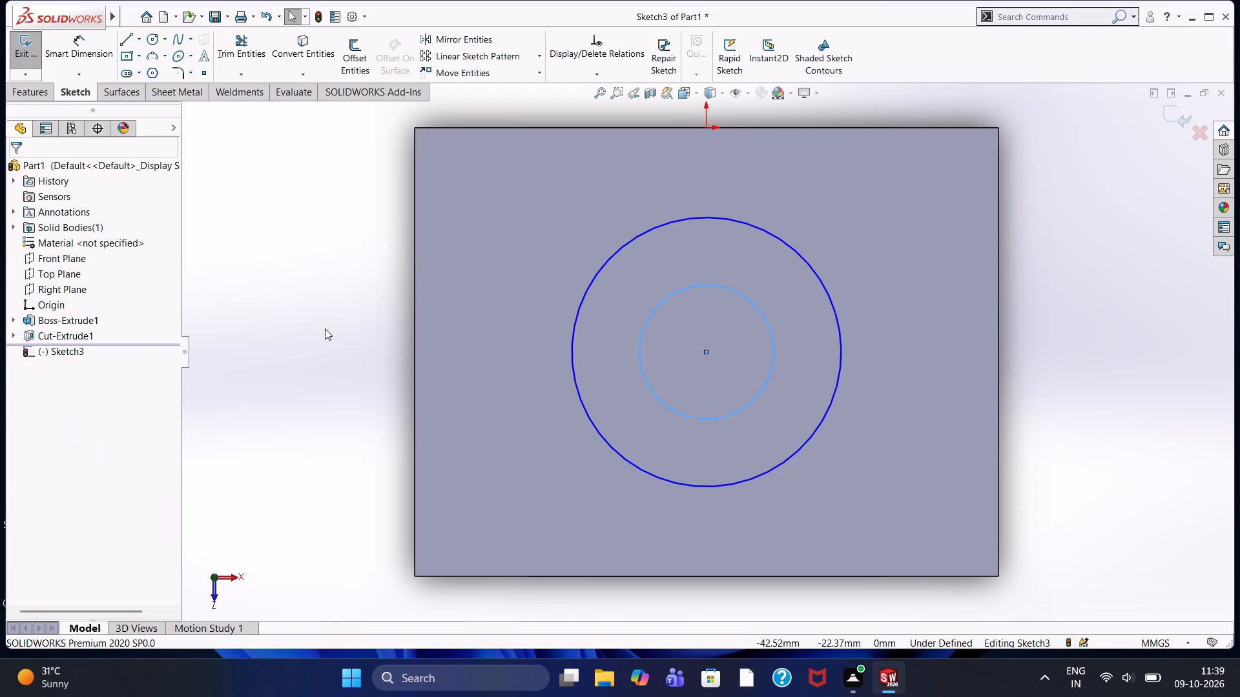
Extrude the ring between the two circles upward from the top face as a 10 mm blind boss.
{"action": "scroll", "coordinate": [325, 328], "scroll_direction": "up", "scroll_amount": 2}
{"action": "middle_click_drag", "start_coordinate": [340, 345], "coordinate": [352, 216]}
{"action": "scroll", "coordinate": [353, 203], "scroll_direction": "up", "scroll_amount": 1}
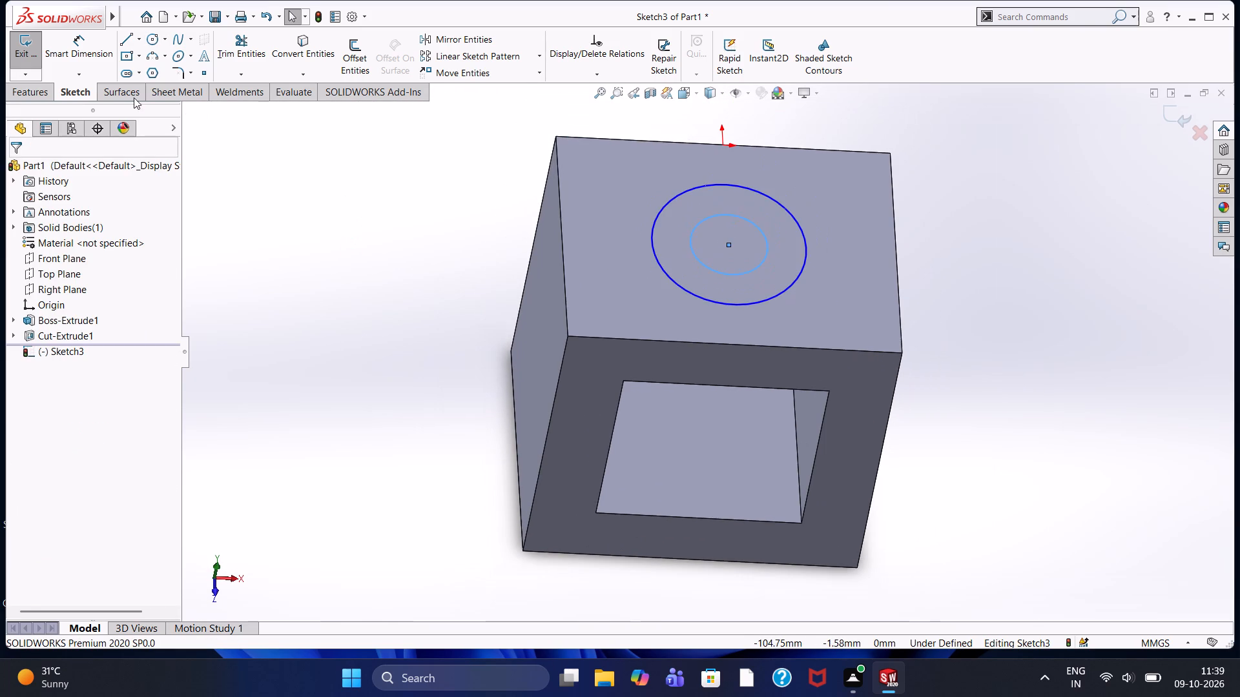
{"action": "left_click", "coordinate": [36, 105]}
{"action": "left_click", "coordinate": [45, 89]}
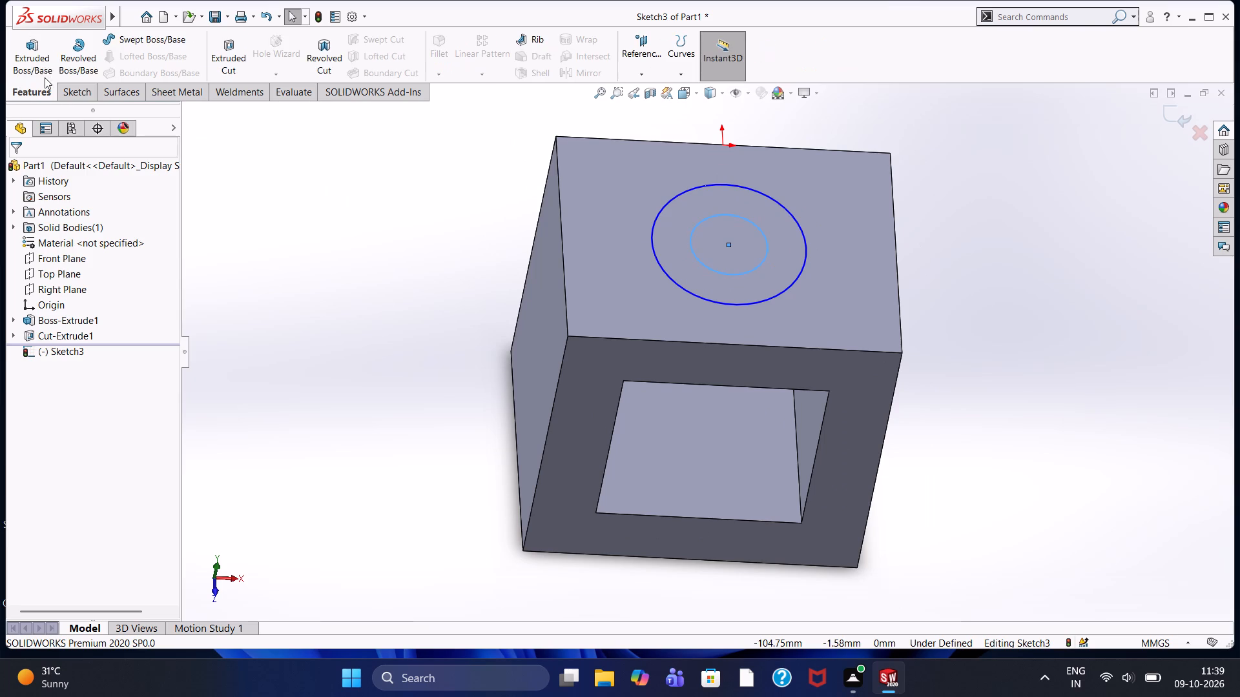
{"action": "left_click", "coordinate": [49, 59]}
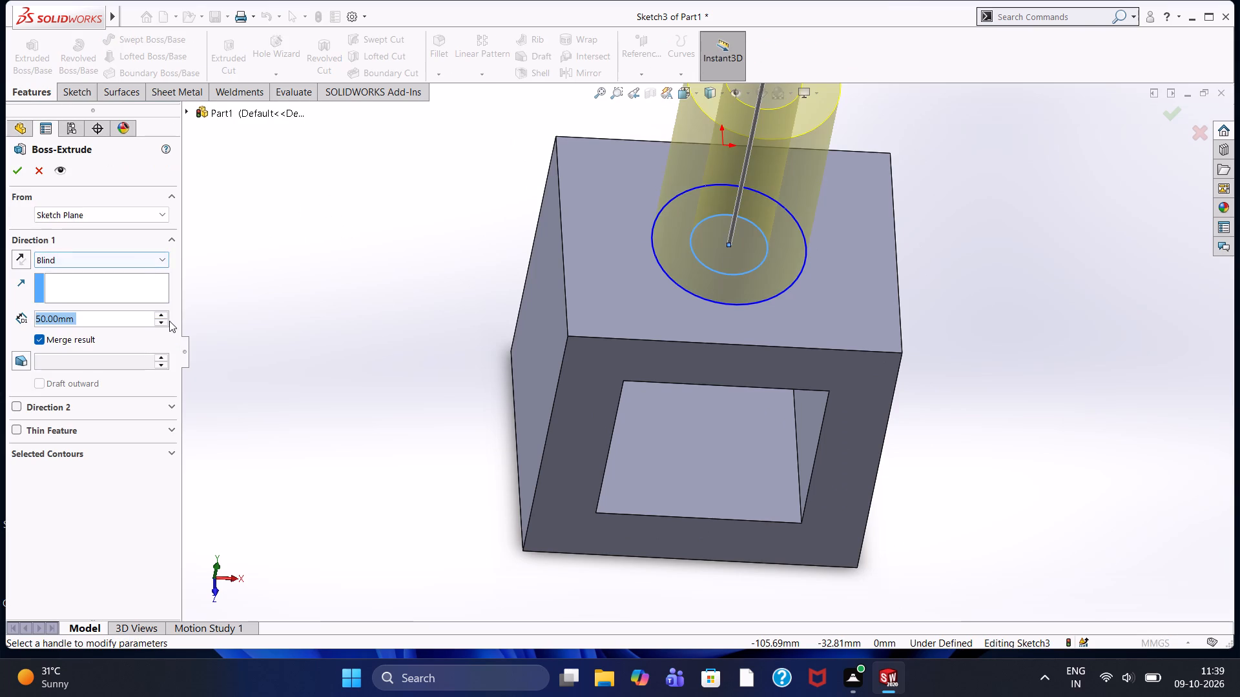
{"action": "triple_click", "coordinate": [168, 320]}
{"action": "left_click", "coordinate": [168, 320]}
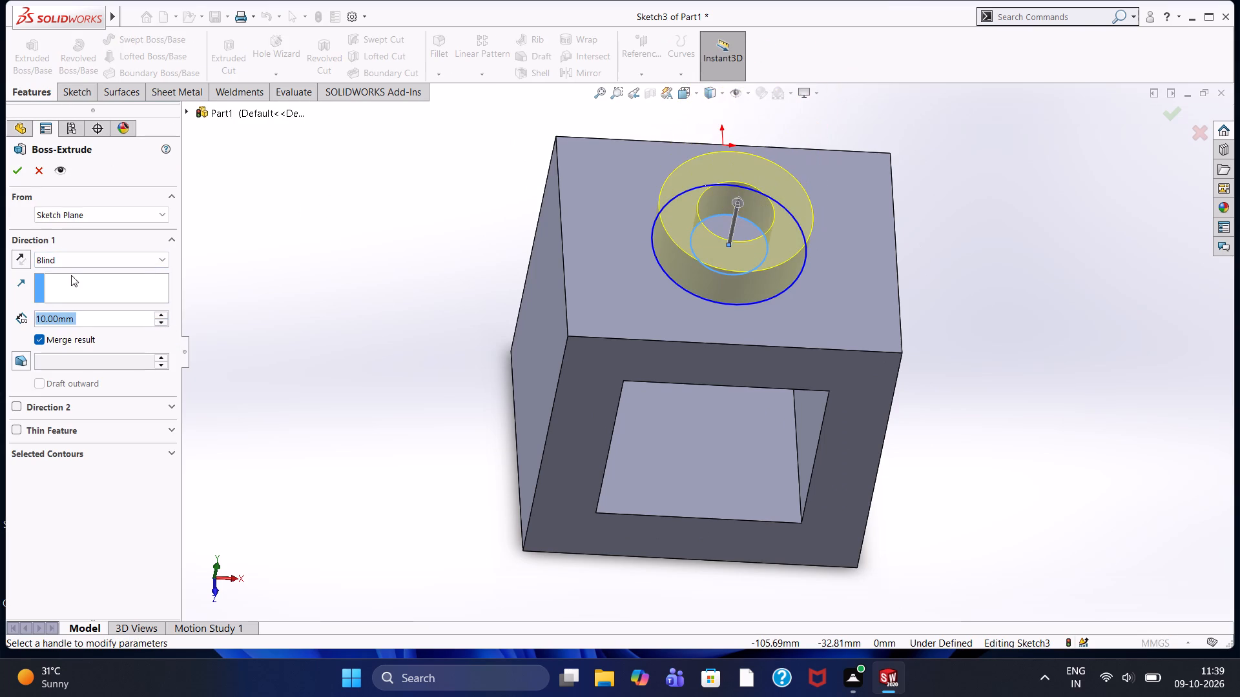
{"action": "left_click", "coordinate": [14, 174]}
{"action": "left_click", "coordinate": [249, 290]}
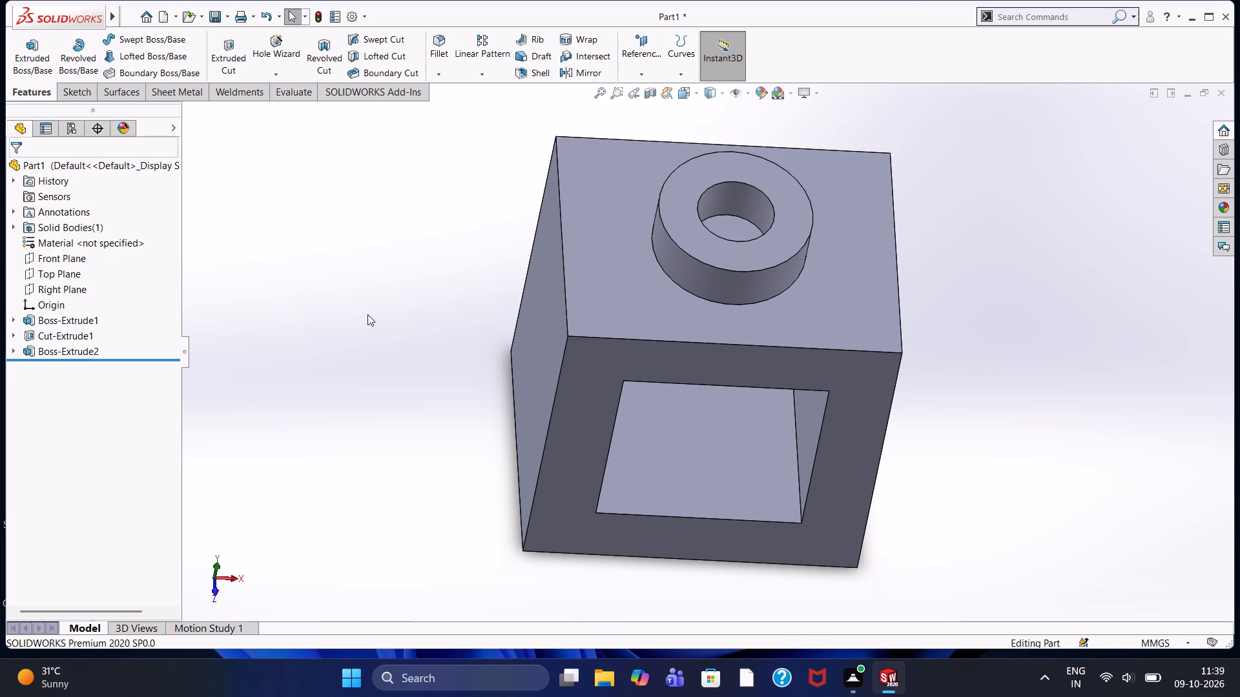
Sketch a 30 mm diameter circle at the centre of the block's left side face, viewed face-on.
{"action": "left_click", "coordinate": [541, 338]}
{"action": "left_click", "coordinate": [600, 305]}
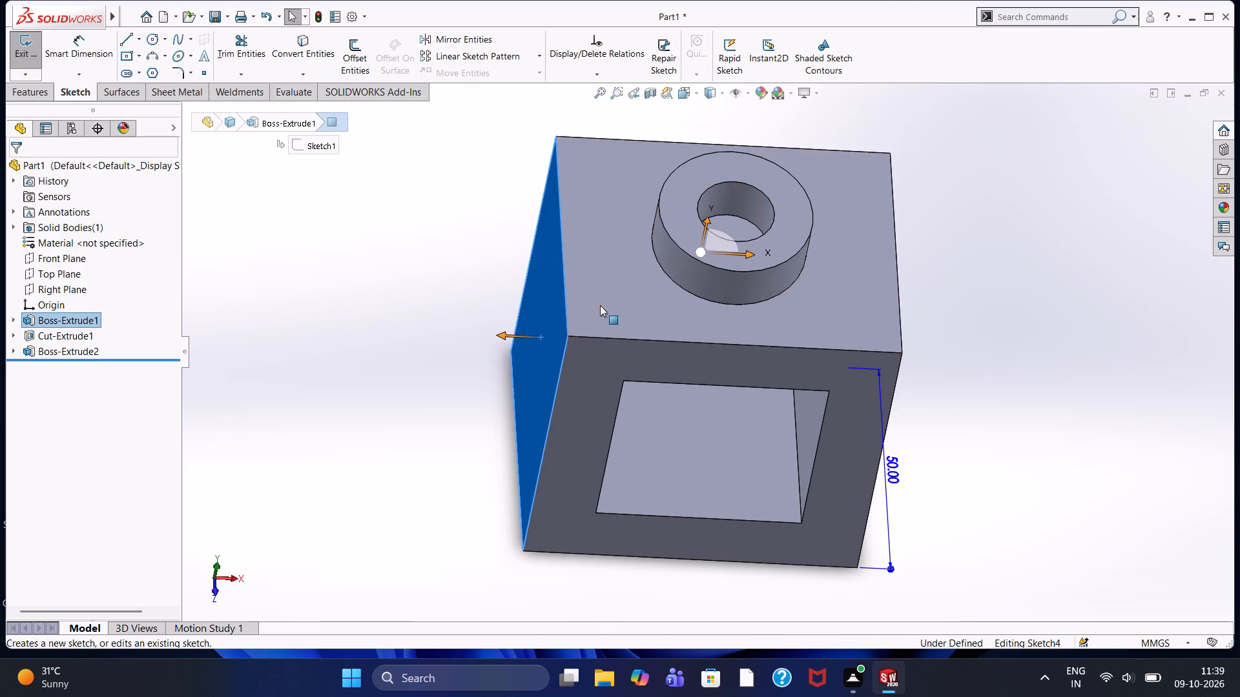
{"action": "key", "text": "ctrl+8"}
{"action": "left_click", "coordinate": [520, 378]}
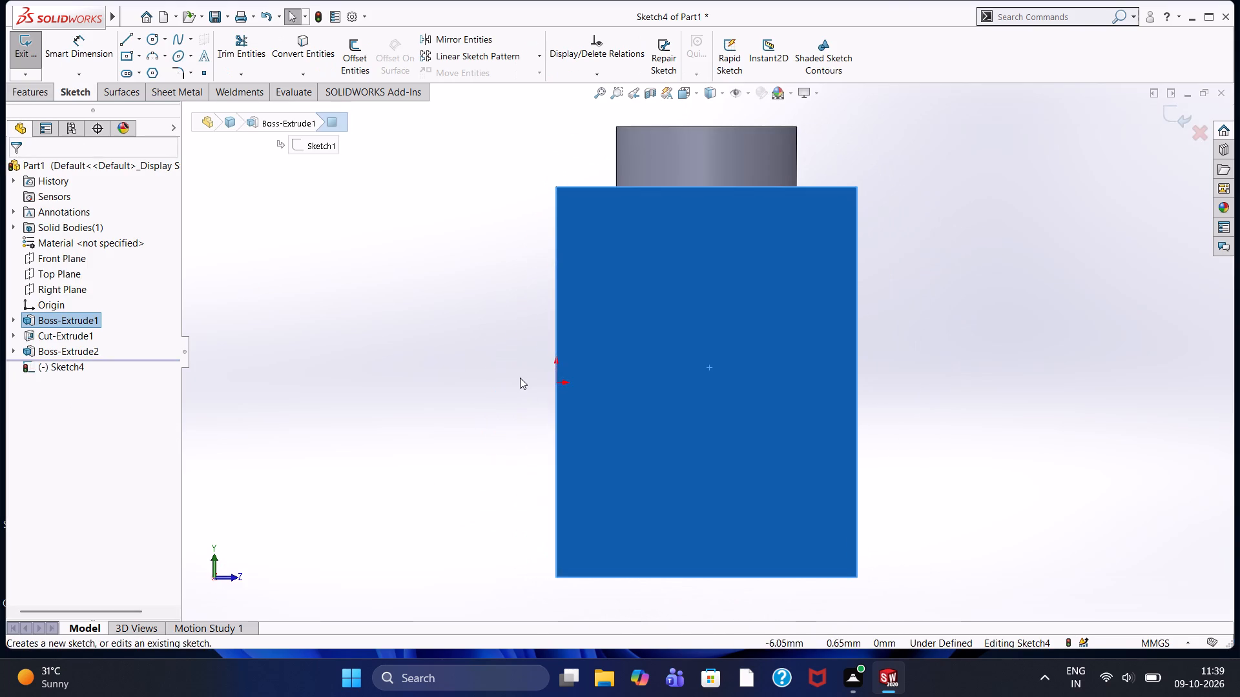
{"action": "left_click", "coordinate": [154, 43]}
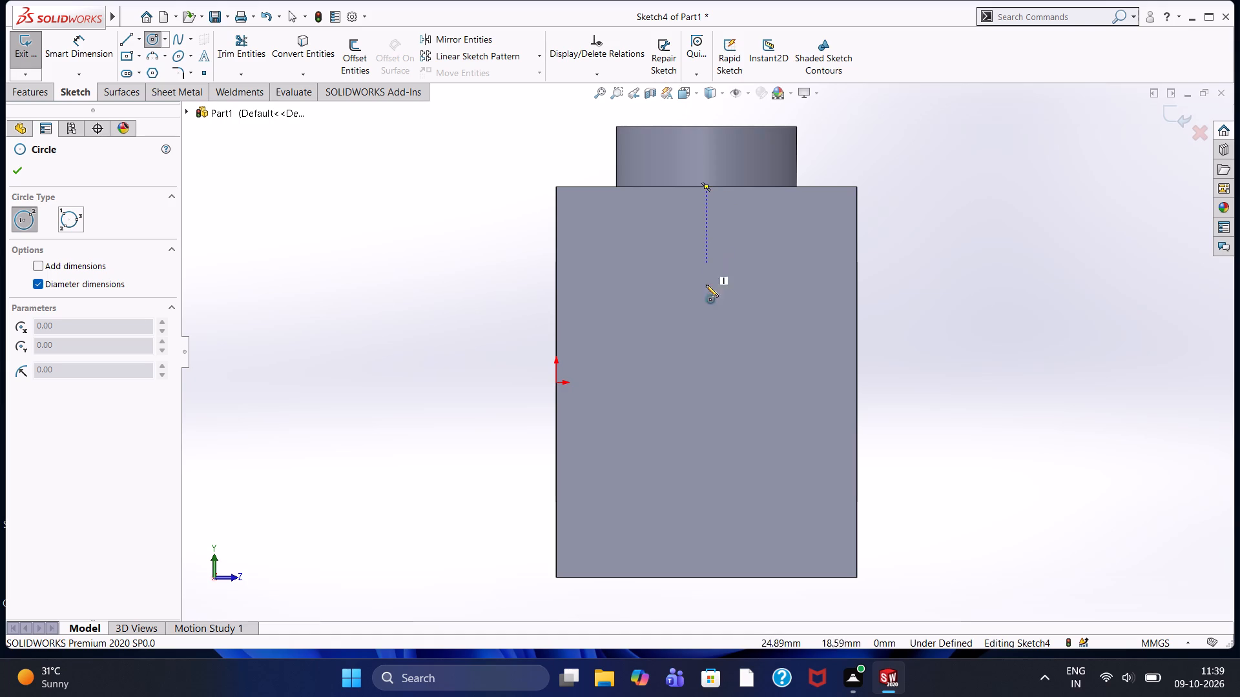
{"action": "left_click", "coordinate": [707, 380]}
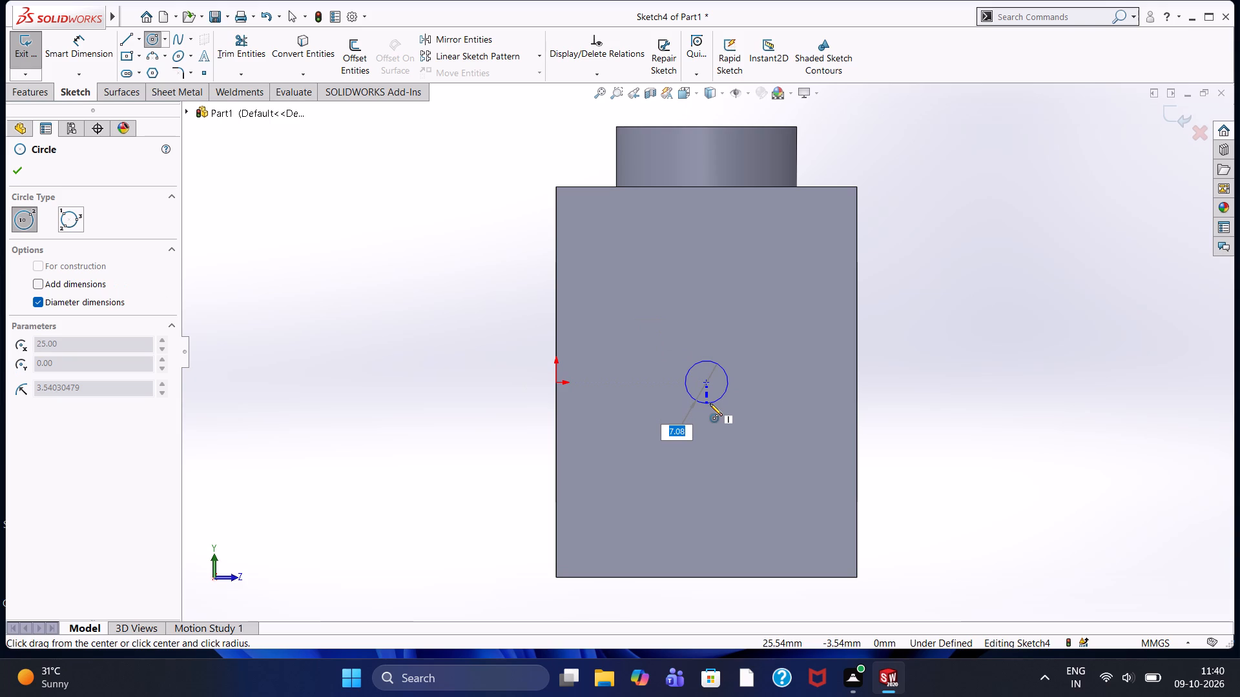
{"action": "type", "text": "30"}
{"action": "key", "text": "Return"}
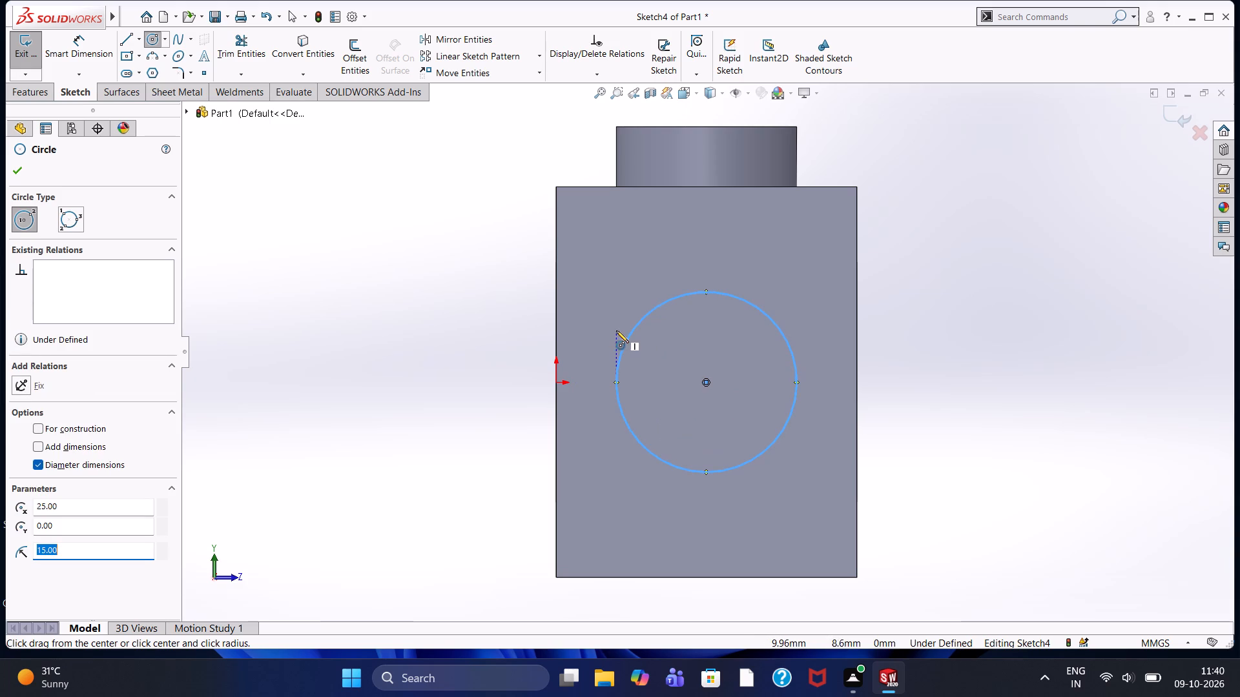
{"action": "key", "text": "Escape"}
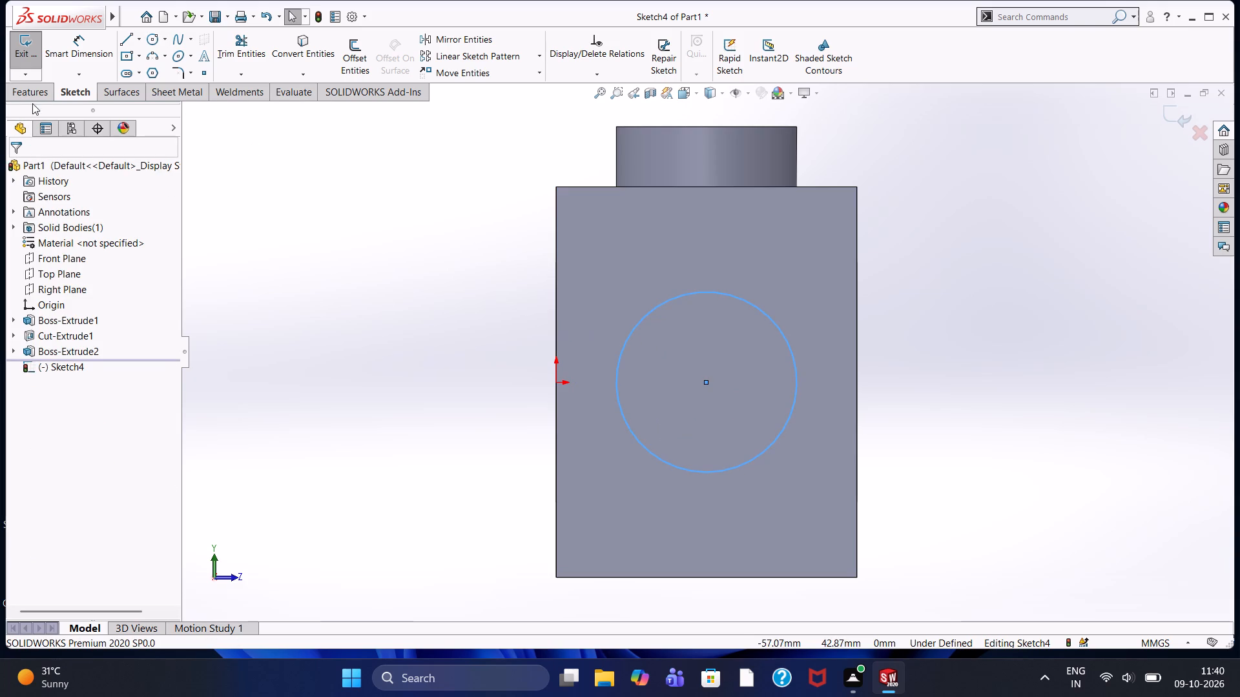
Extrude the 30 mm circle outward from the left side face as a 22 mm blind boss.
{"action": "left_click", "coordinate": [32, 95]}
{"action": "left_click", "coordinate": [28, 52]}
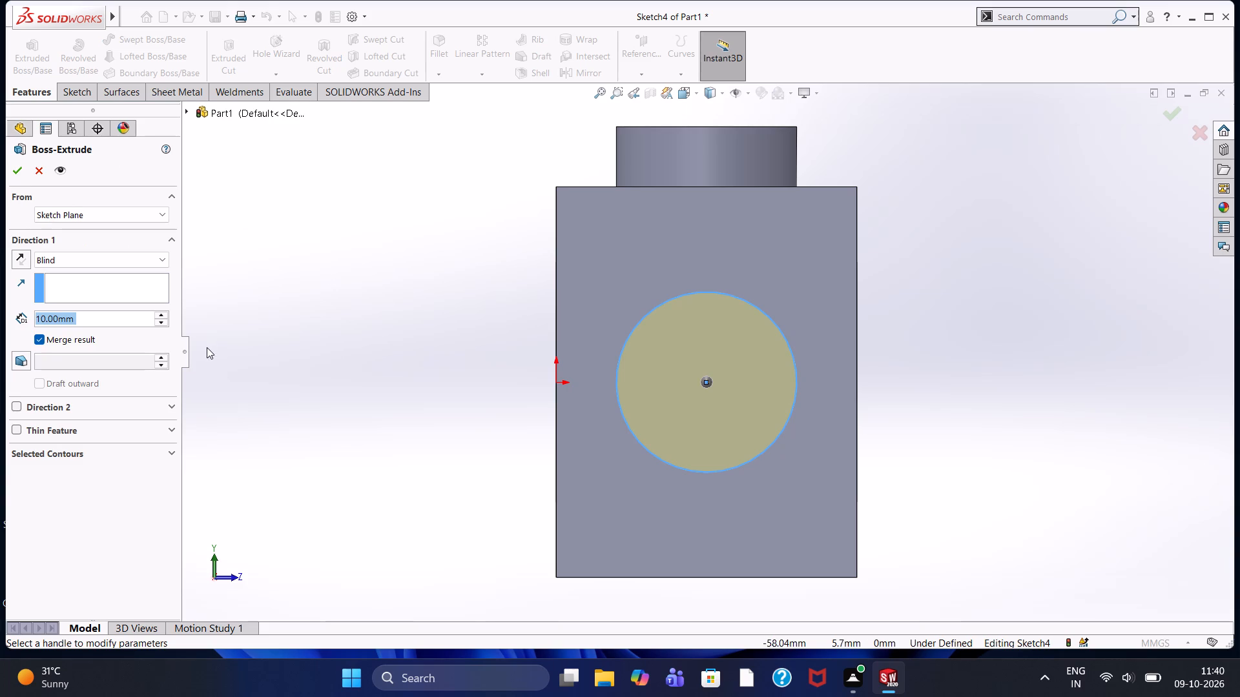
{"action": "key", "text": "2"}
{"action": "key", "text": "2"}
{"action": "key", "text": "Return"}
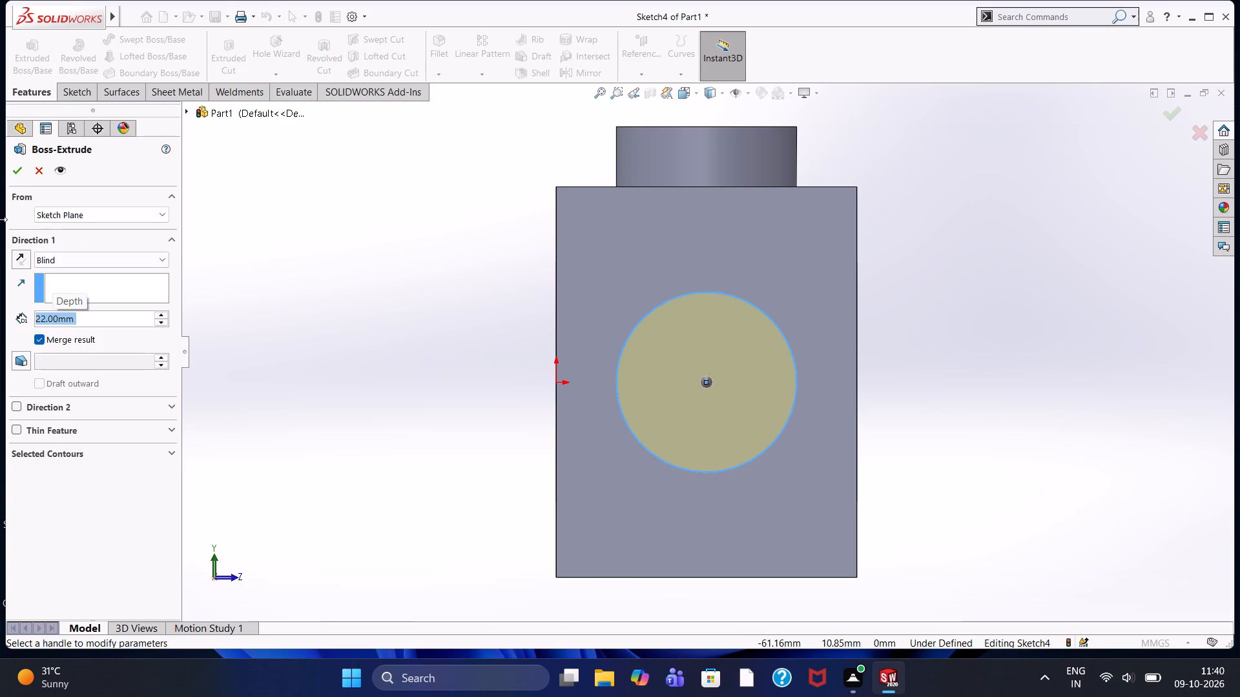
{"action": "left_click", "coordinate": [20, 173]}
{"action": "left_click", "coordinate": [425, 326]}
Sketch a 30 mm diameter circle at the centre of the block's opposite, right side face, viewed face-on.
{"action": "middle_click_drag", "start_coordinate": [431, 313], "coordinate": [451, 332]}
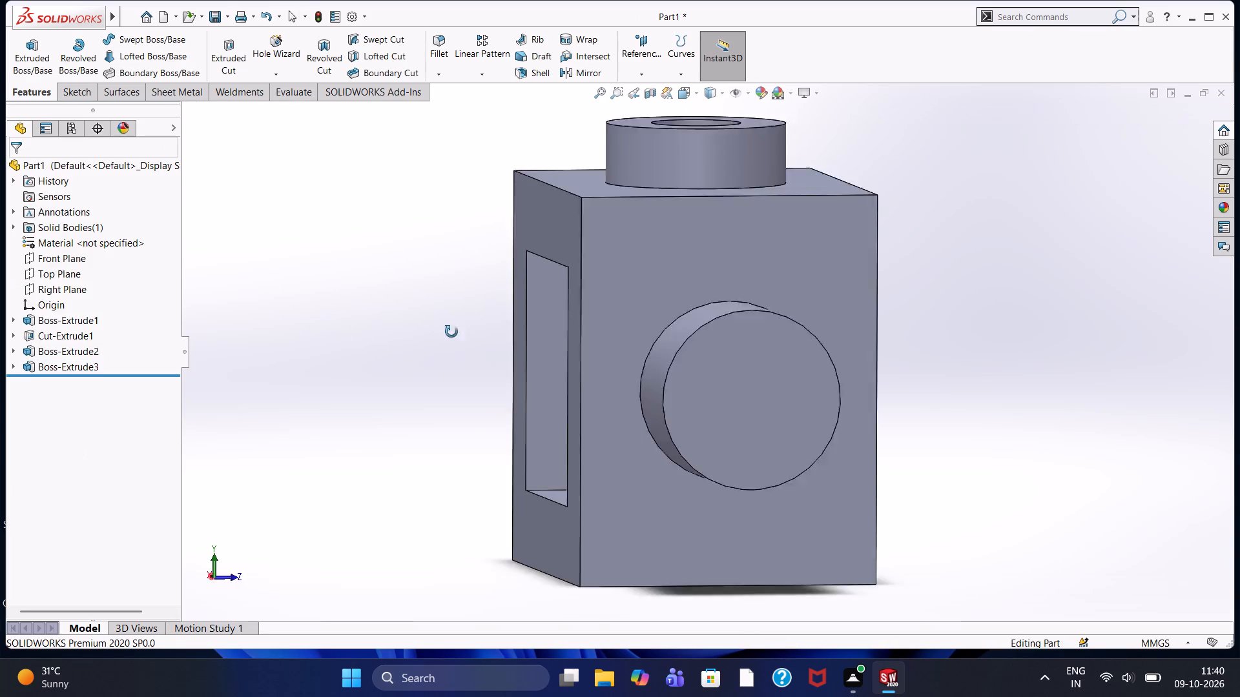
{"action": "middle_click_drag", "start_coordinate": [451, 332], "coordinate": [627, 541]}
{"action": "left_click", "coordinate": [570, 345]}
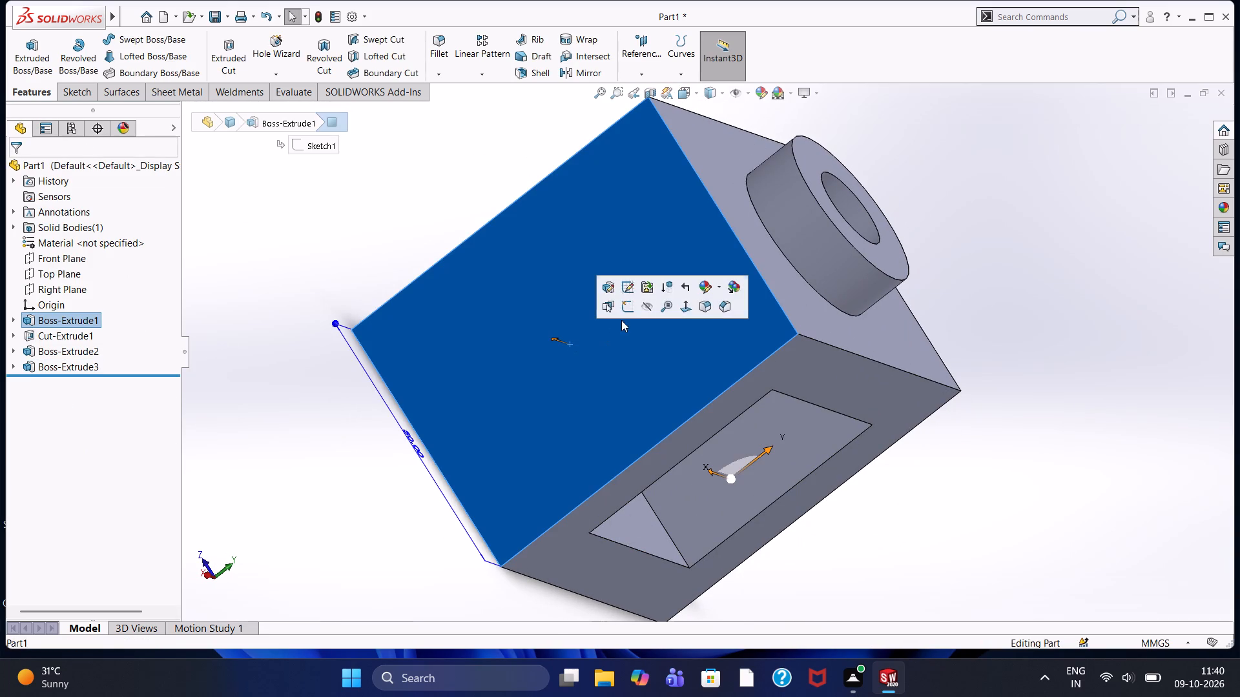
{"action": "left_click", "coordinate": [624, 313]}
{"action": "key", "text": "ctrl+8"}
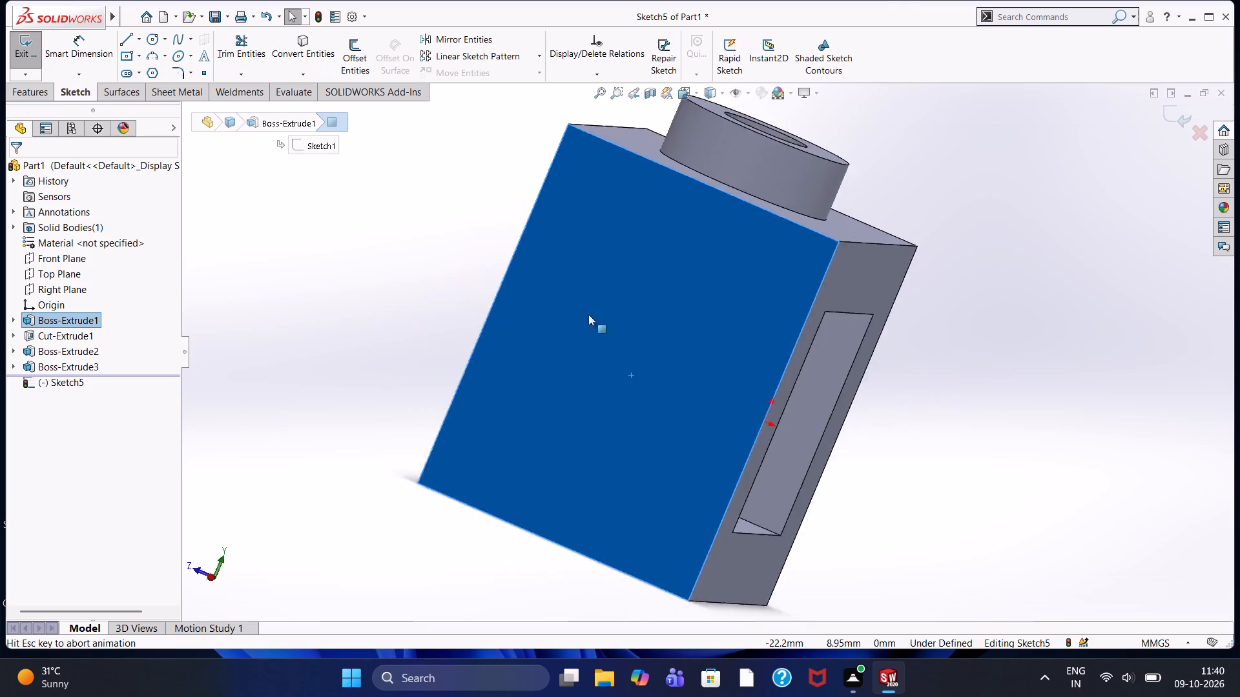
{"action": "left_click", "coordinate": [475, 276]}
{"action": "left_click", "coordinate": [152, 34]}
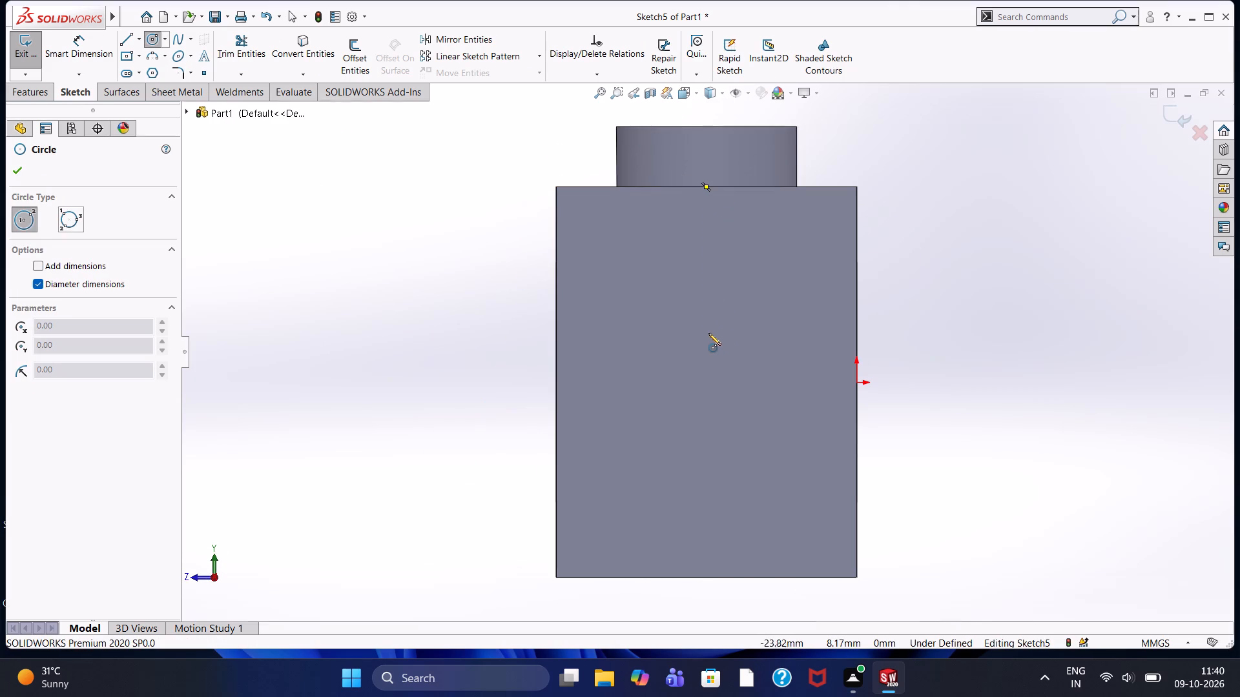
{"action": "left_click", "coordinate": [707, 381]}
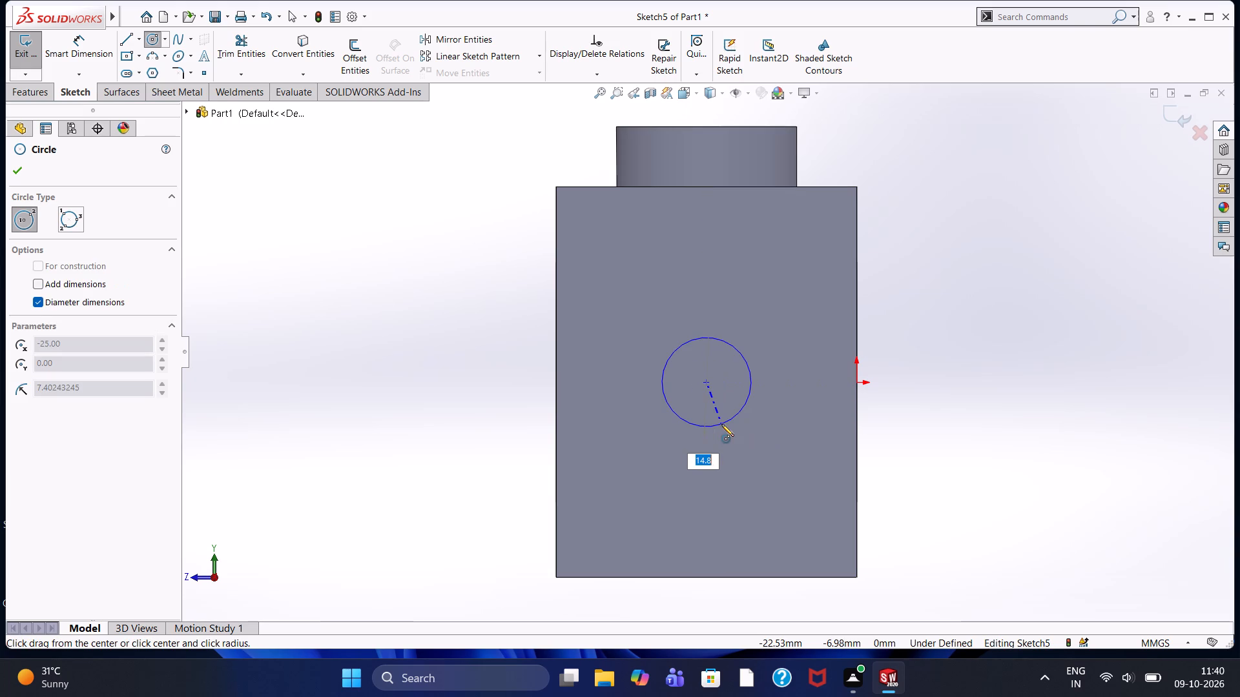
{"action": "type", "text": "30"}
{"action": "key", "text": "Return"}
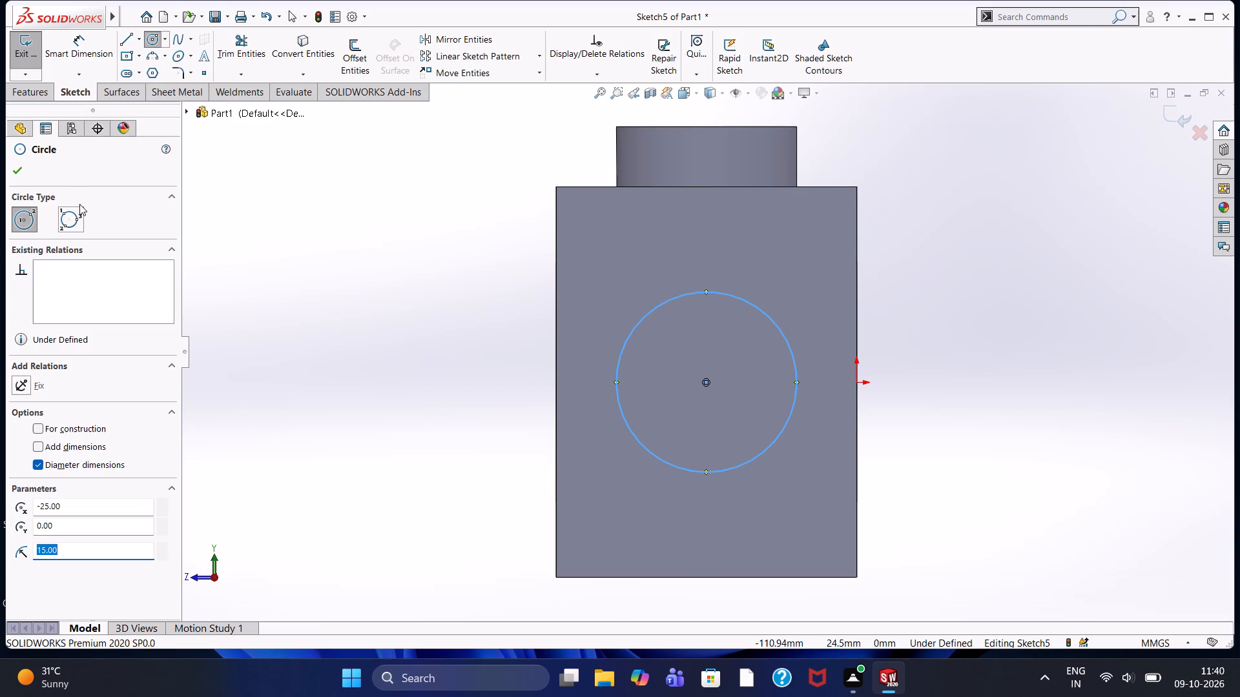
{"action": "left_click", "coordinate": [12, 176]}
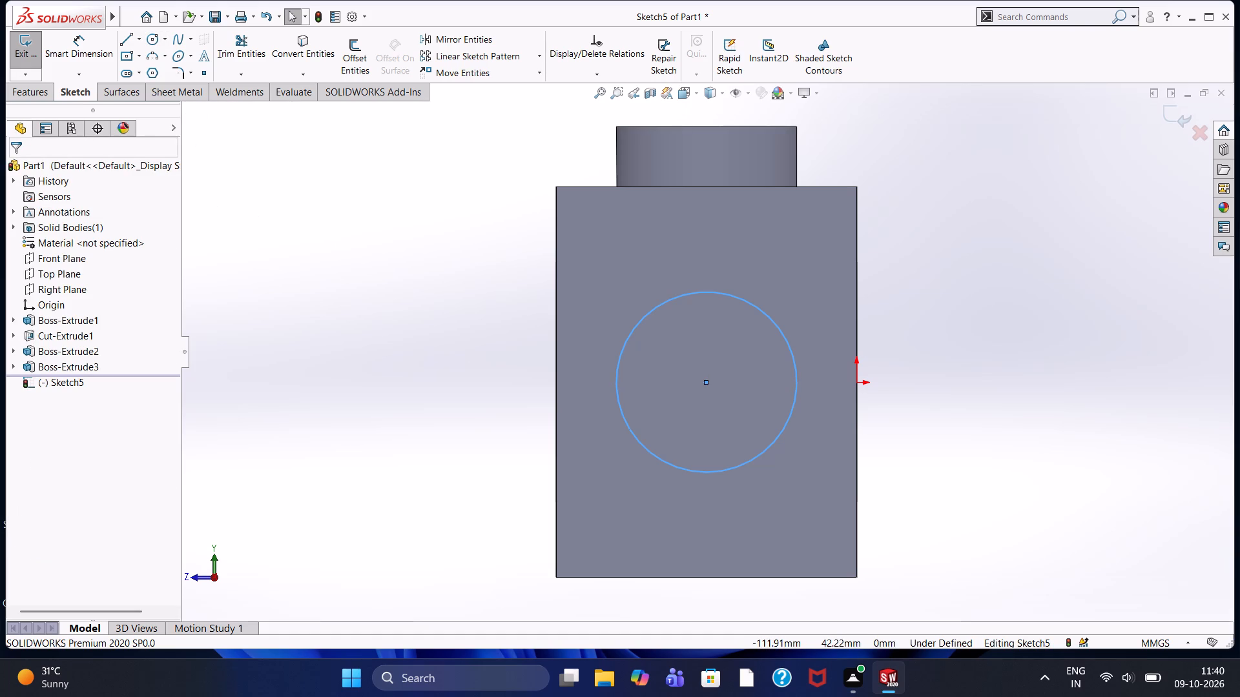
Extrude the right side face's circle outward as a 22 mm blind boss.
{"action": "left_click", "coordinate": [36, 92]}
{"action": "left_click", "coordinate": [41, 65]}
{"action": "middle_click_drag", "start_coordinate": [409, 279], "coordinate": [473, 350]}
{"action": "left_click", "coordinate": [9, 172]}
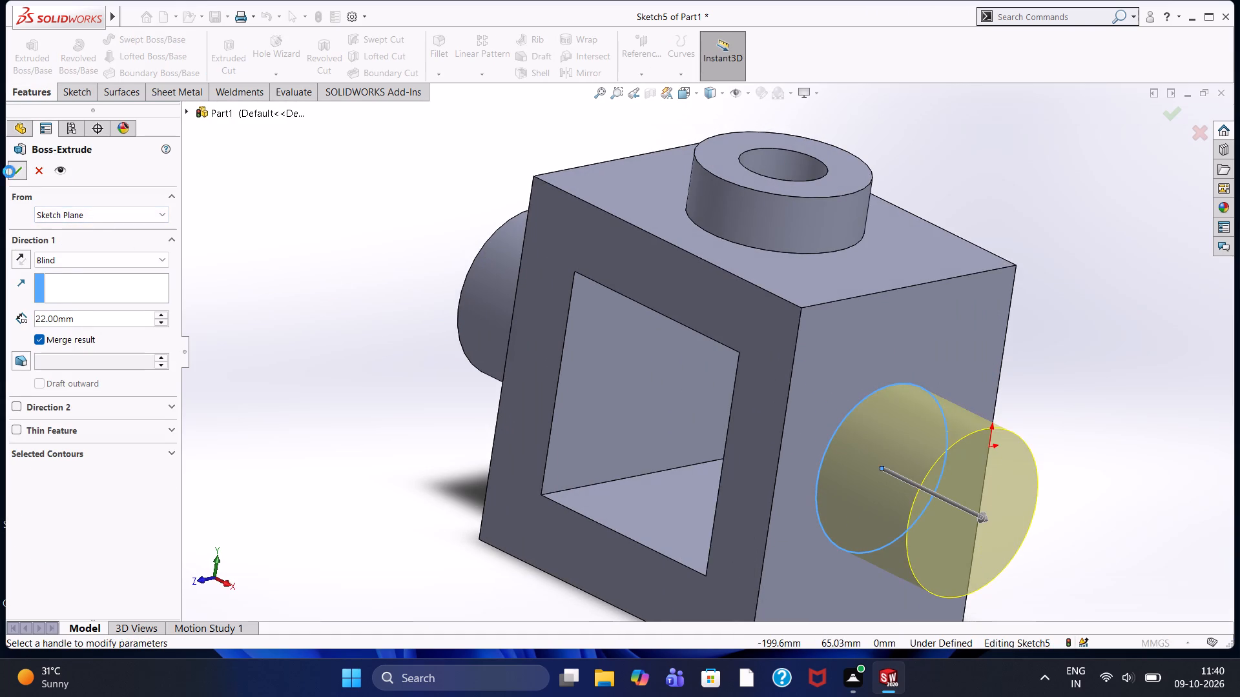
{"action": "left_click", "coordinate": [368, 308]}
Sketch a 15 mm diameter circle centred on the end face of the right side boss, viewed face-on.
{"action": "middle_click_drag", "start_coordinate": [456, 430], "coordinate": [429, 409]}
{"action": "scroll", "coordinate": [429, 396], "scroll_direction": "up", "scroll_amount": 1}
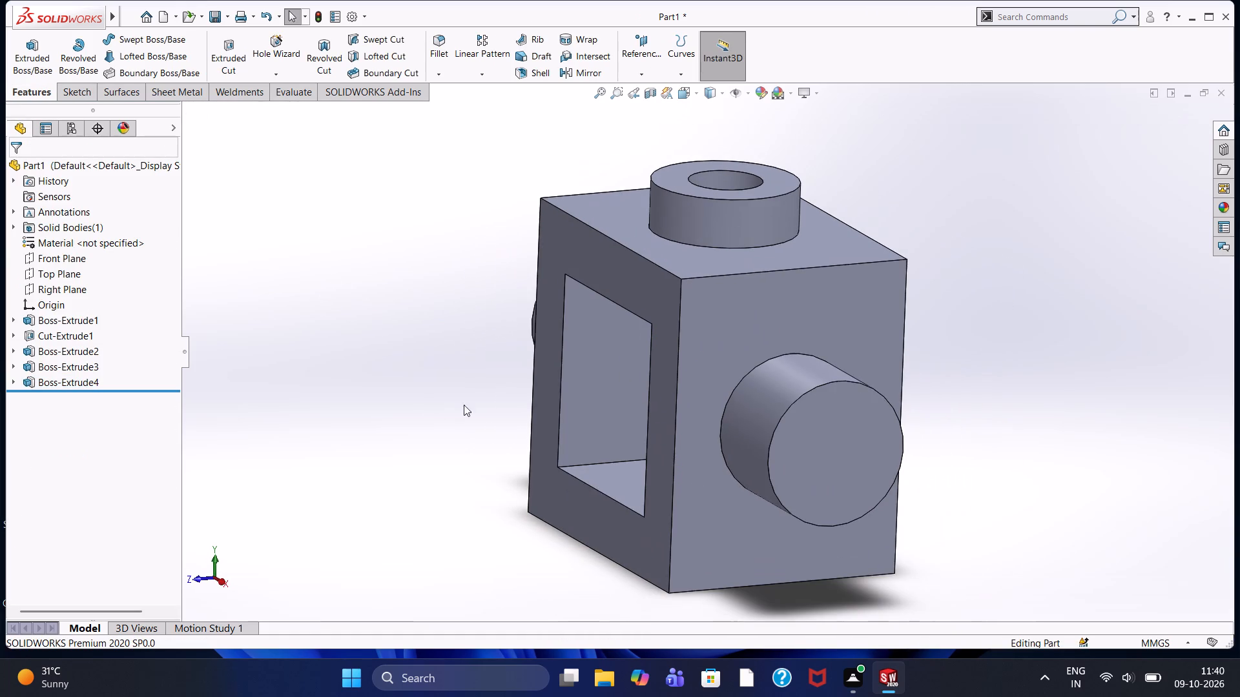
{"action": "left_click", "coordinate": [858, 445]}
{"action": "left_click", "coordinate": [910, 410]}
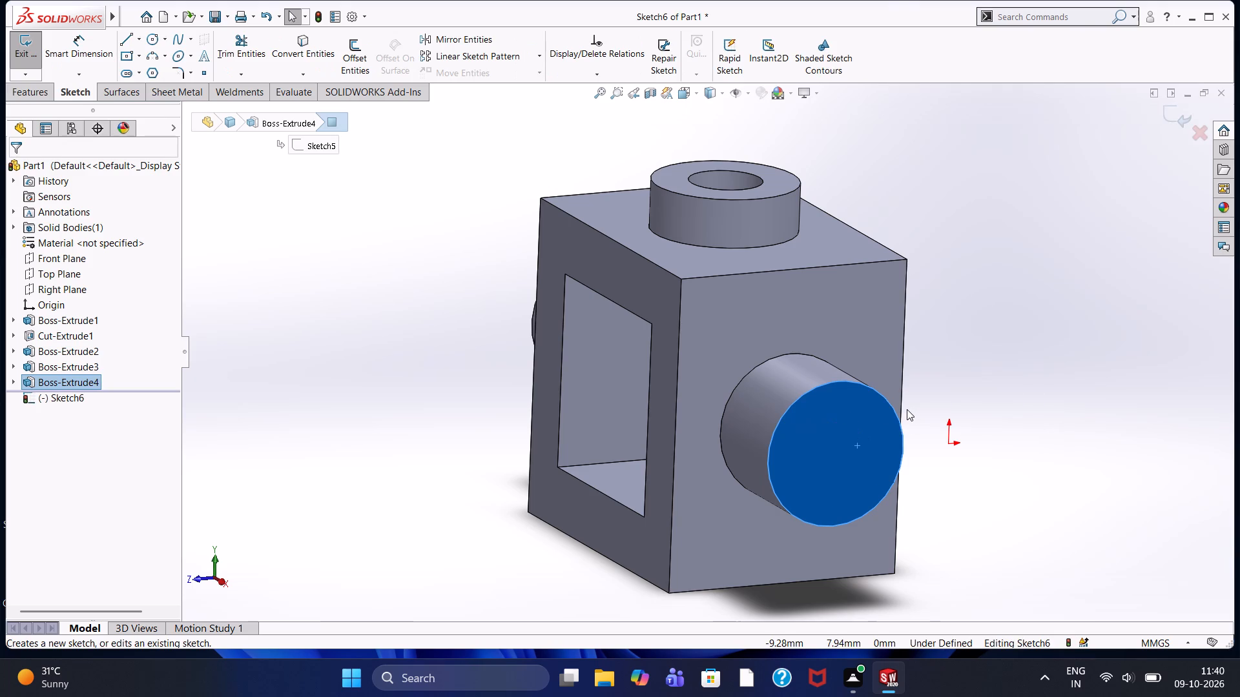
{"action": "key", "text": "ctrl+8"}
{"action": "left_click", "coordinate": [480, 438]}
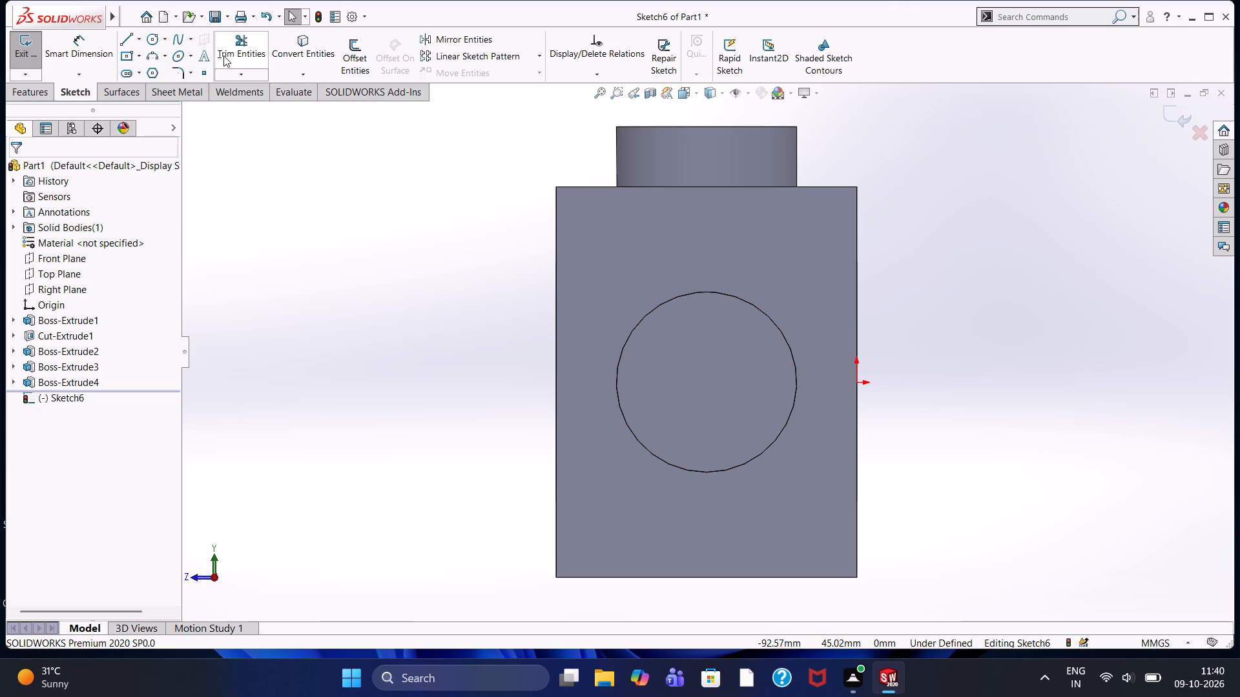
{"action": "left_click", "coordinate": [154, 39]}
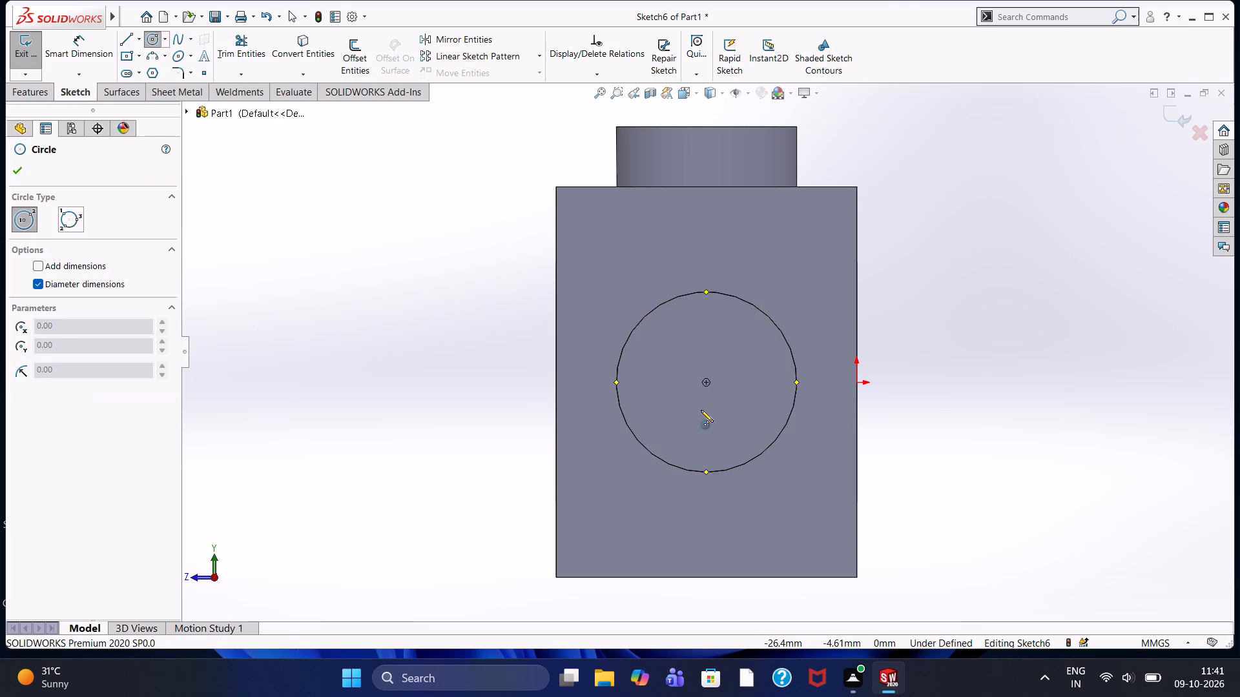
{"action": "left_click", "coordinate": [705, 383]}
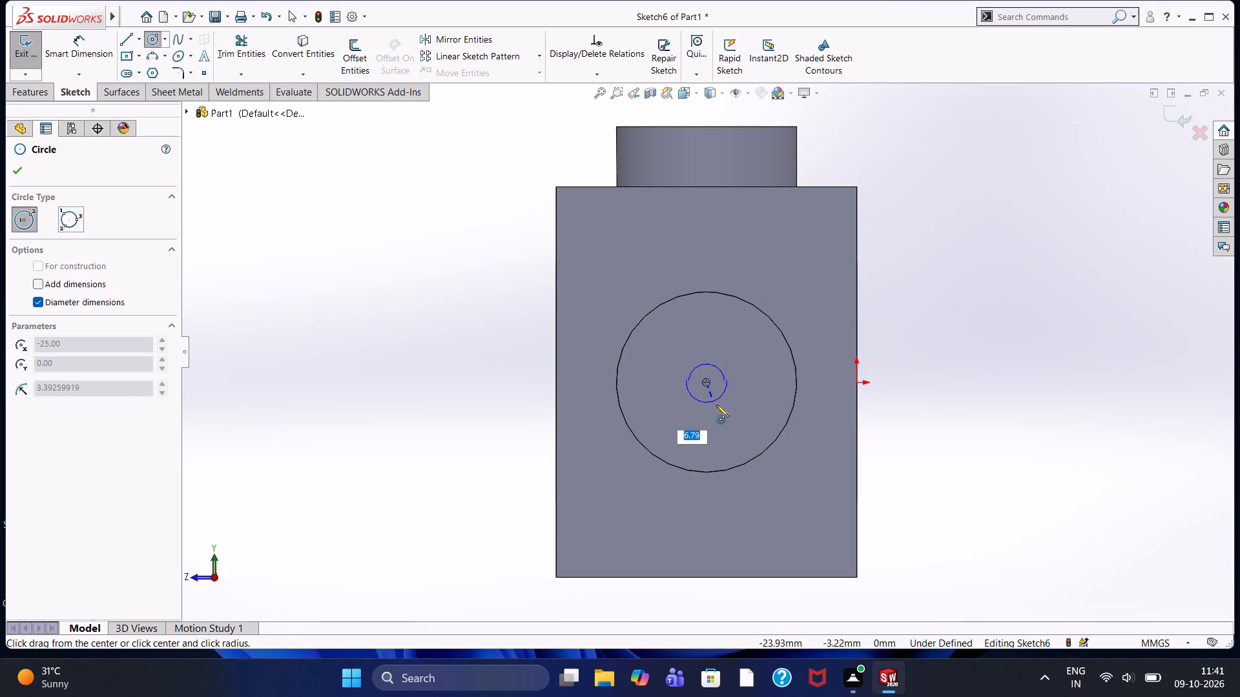
{"action": "type", "text": "15"}
{"action": "key", "text": "Return"}
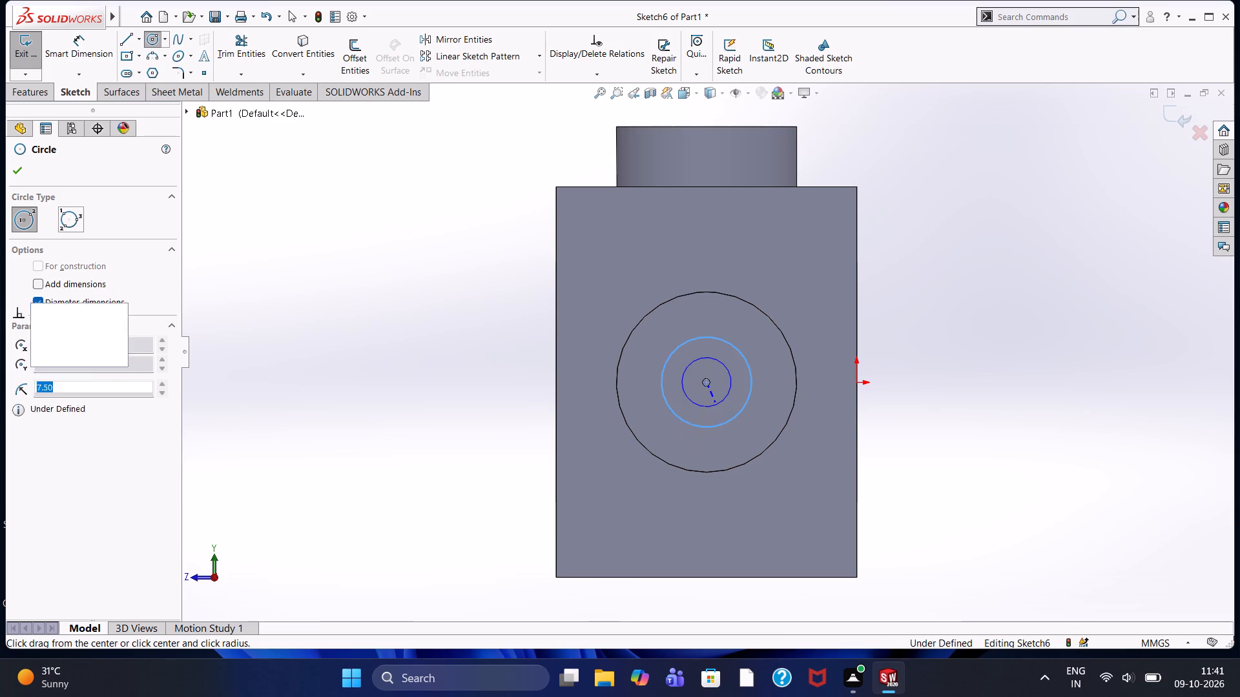
{"action": "left_click", "coordinate": [24, 170]}
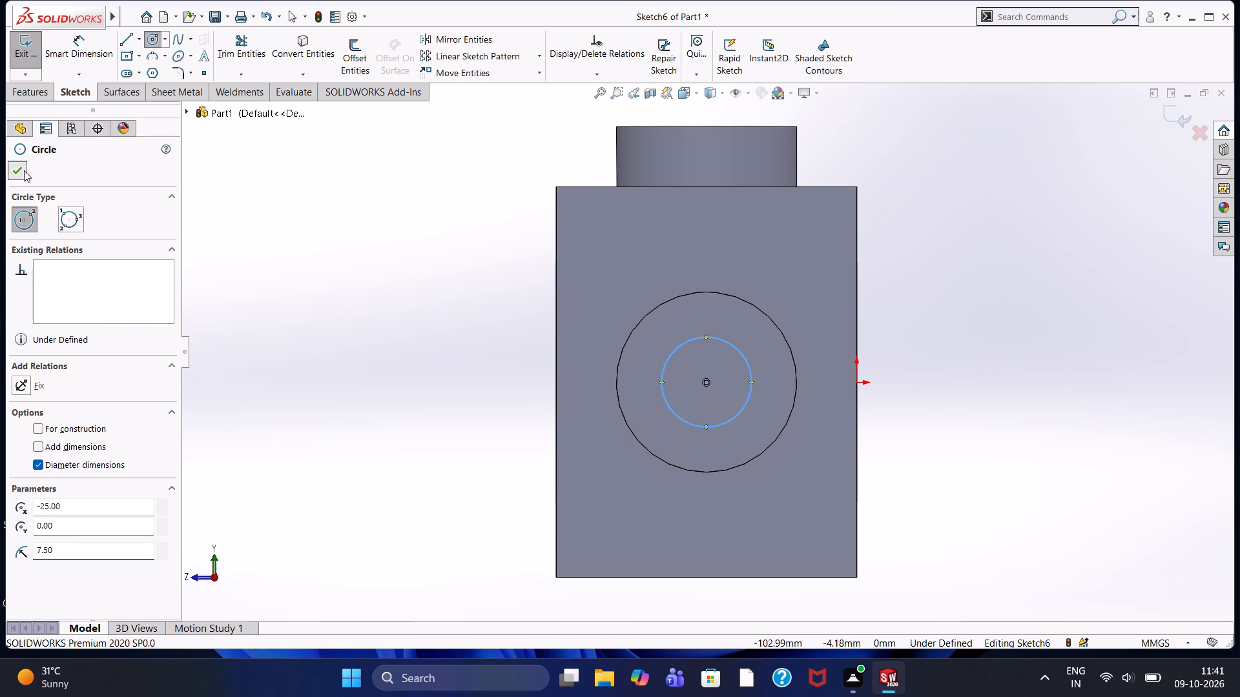
Cut the 15 mm circle Through All so it bores both side bosses and the block walls between them.
{"action": "left_click", "coordinate": [31, 94]}
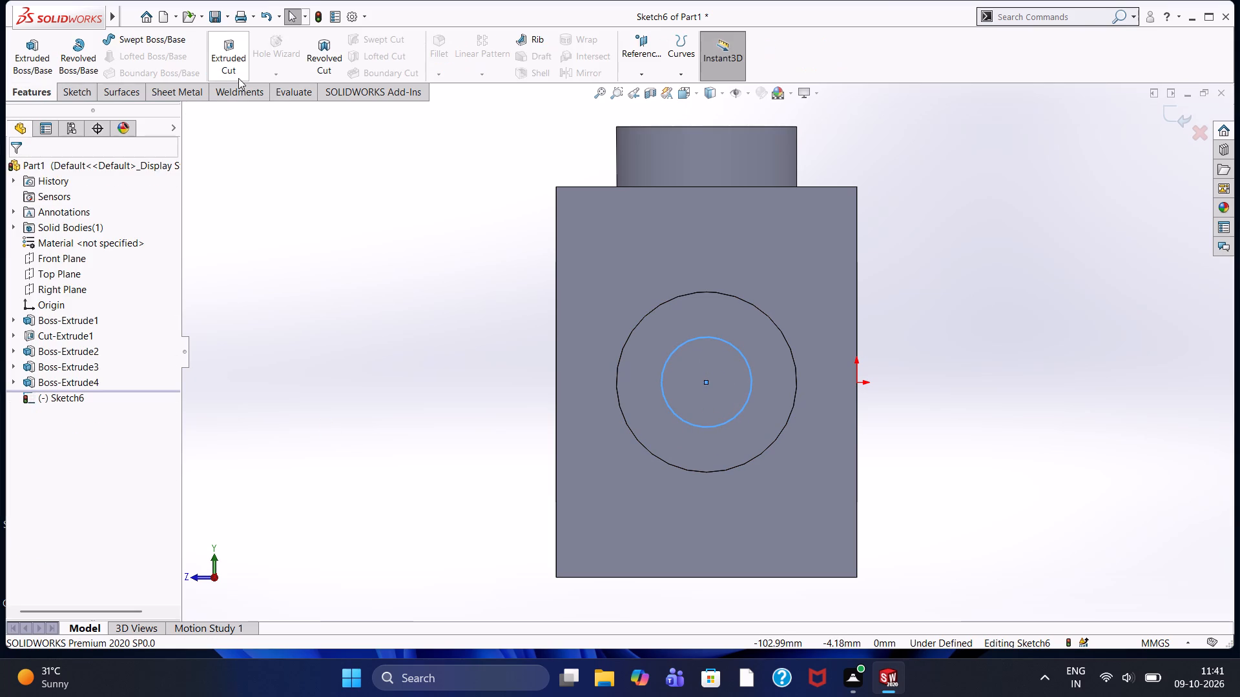
{"action": "left_click", "coordinate": [234, 70]}
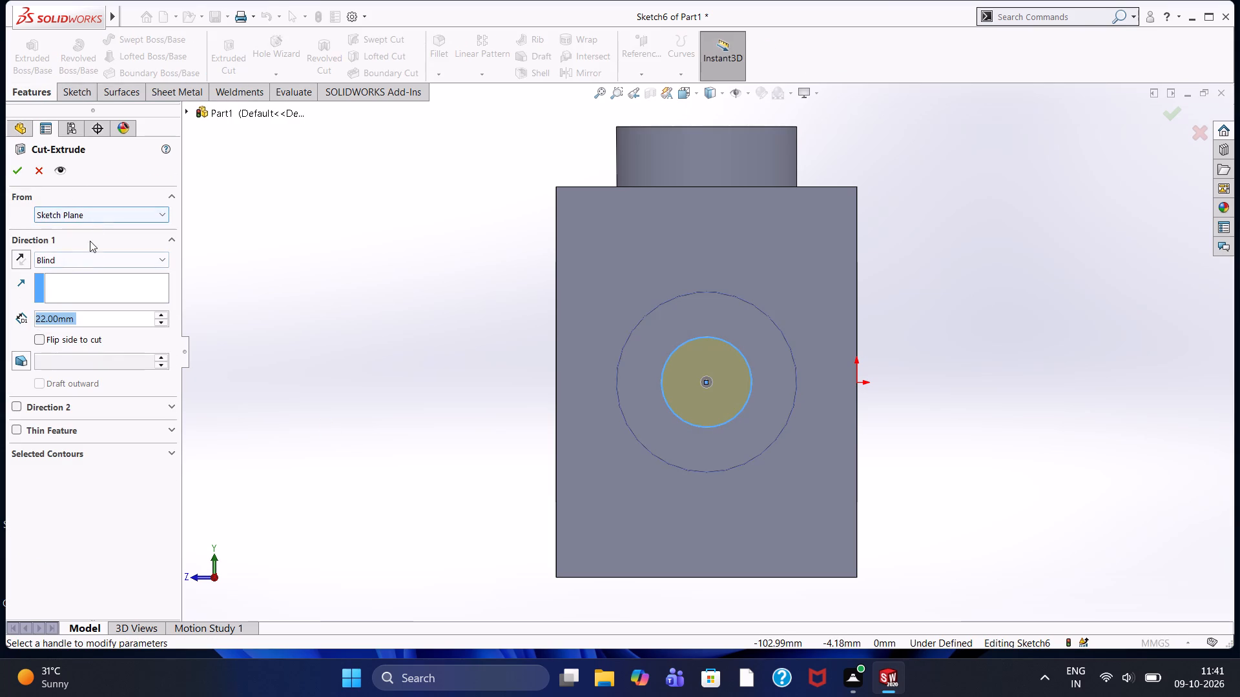
{"action": "left_click", "coordinate": [84, 265]}
{"action": "left_click", "coordinate": [98, 286]}
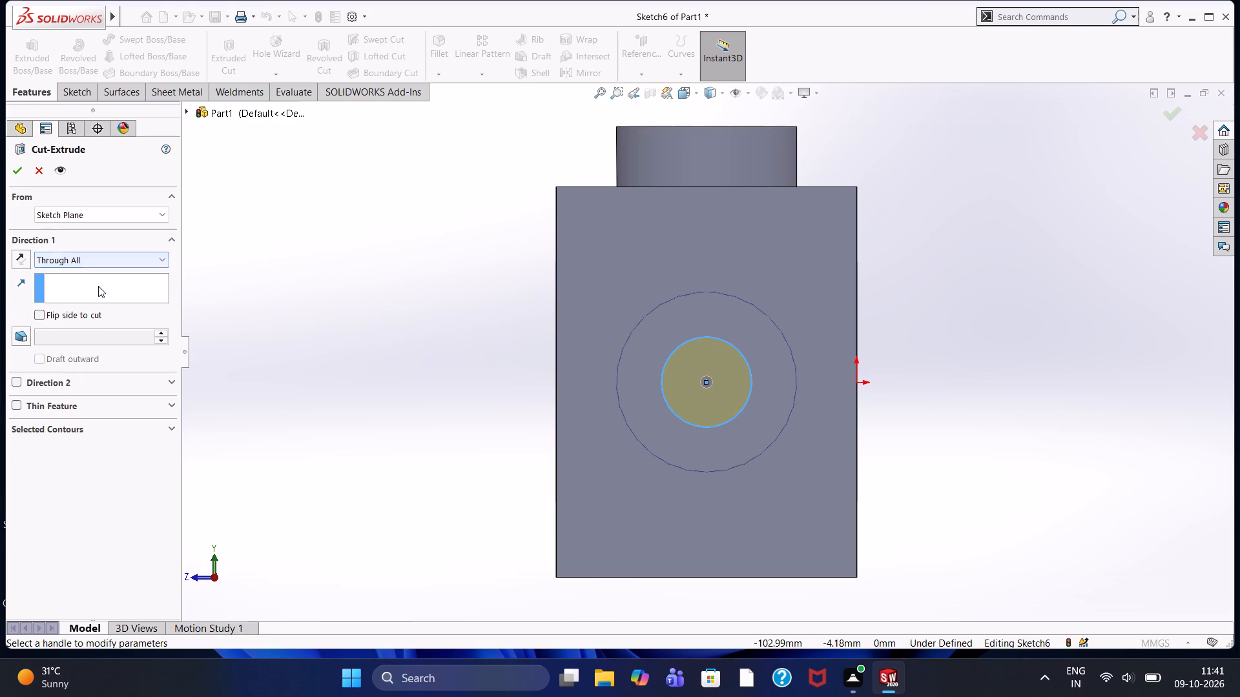
{"action": "left_click", "coordinate": [9, 170]}
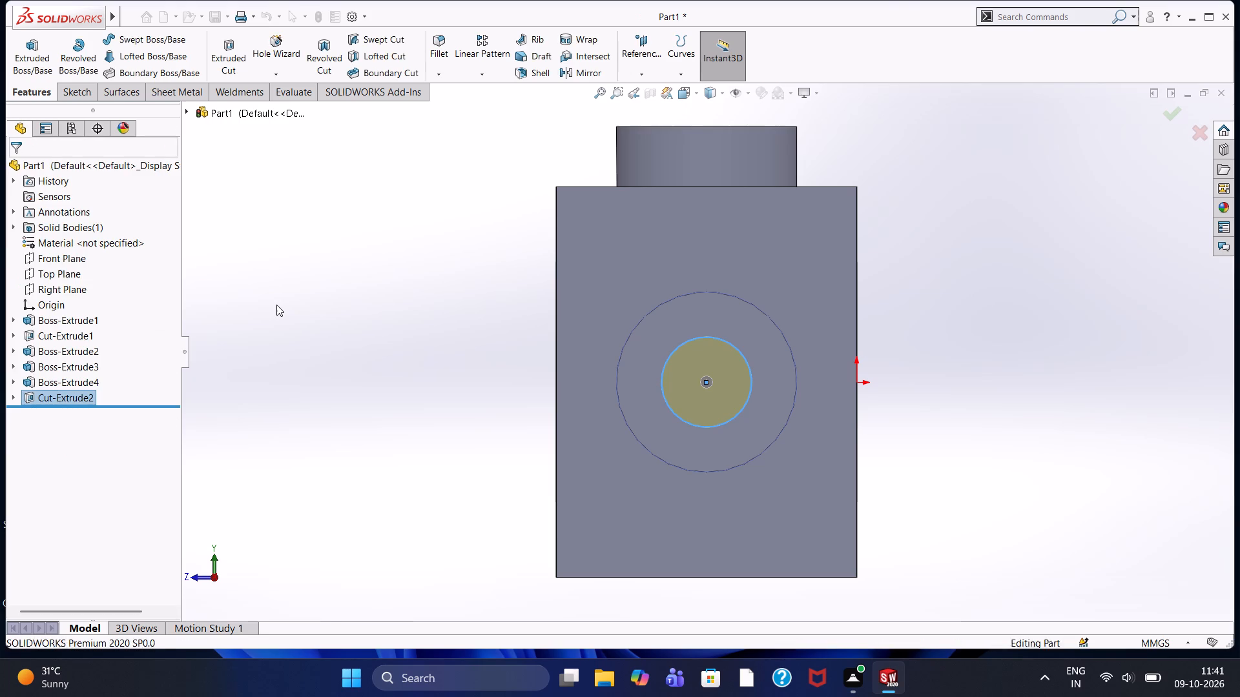
{"action": "middle_click_drag", "start_coordinate": [284, 308], "coordinate": [358, 394]}
{"action": "left_click", "coordinate": [324, 357]}
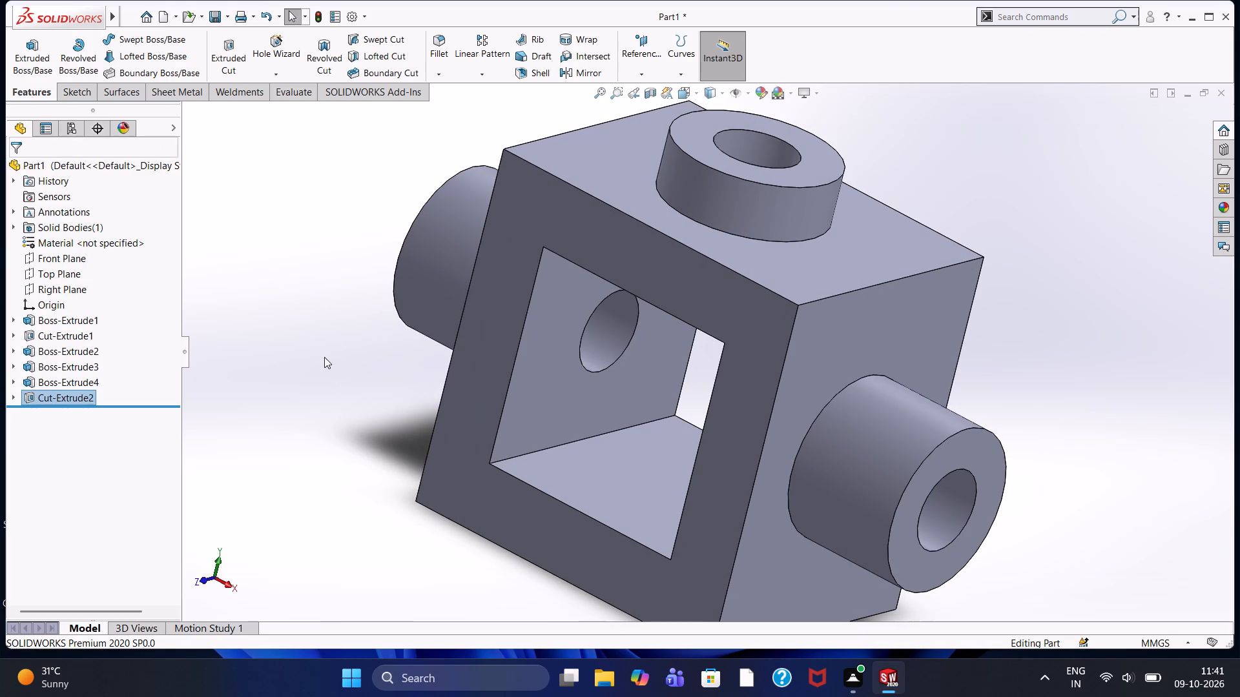
Start a 3 mm symmetric fillet on the front face's four outer edges and the four edges of its square opening.
{"action": "middle_click_drag", "start_coordinate": [325, 349], "coordinate": [479, 523]}
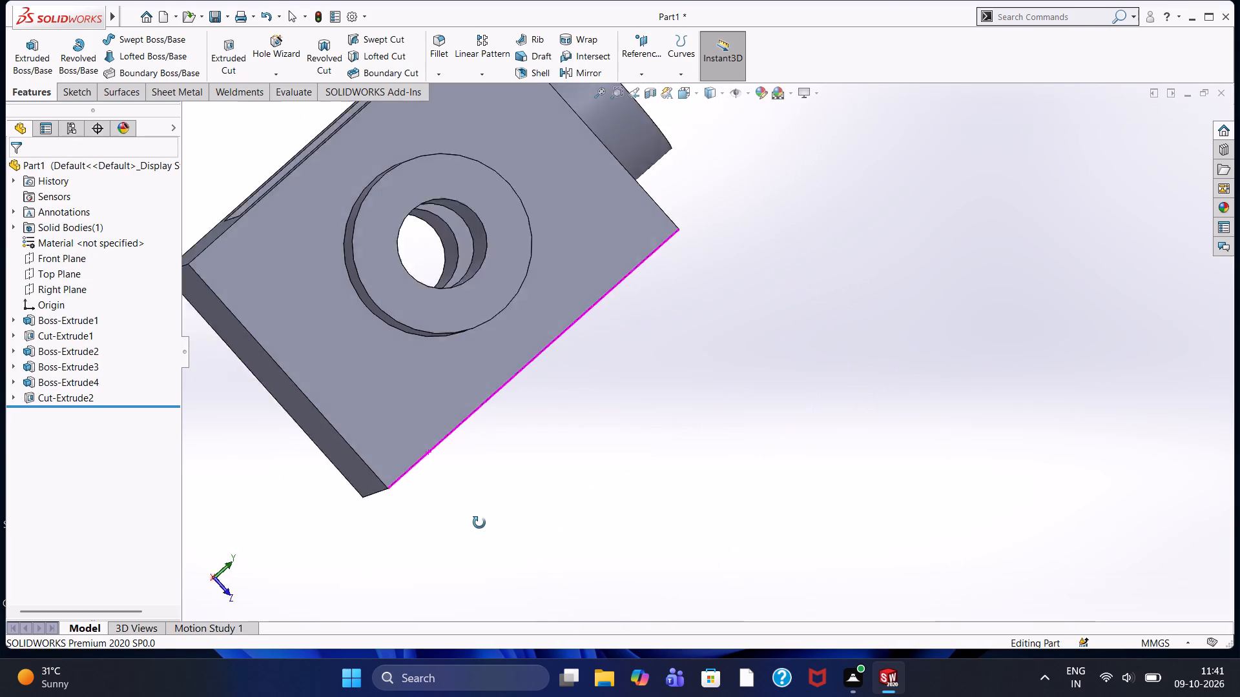
{"action": "middle_click_drag", "start_coordinate": [479, 523], "coordinate": [361, 466]}
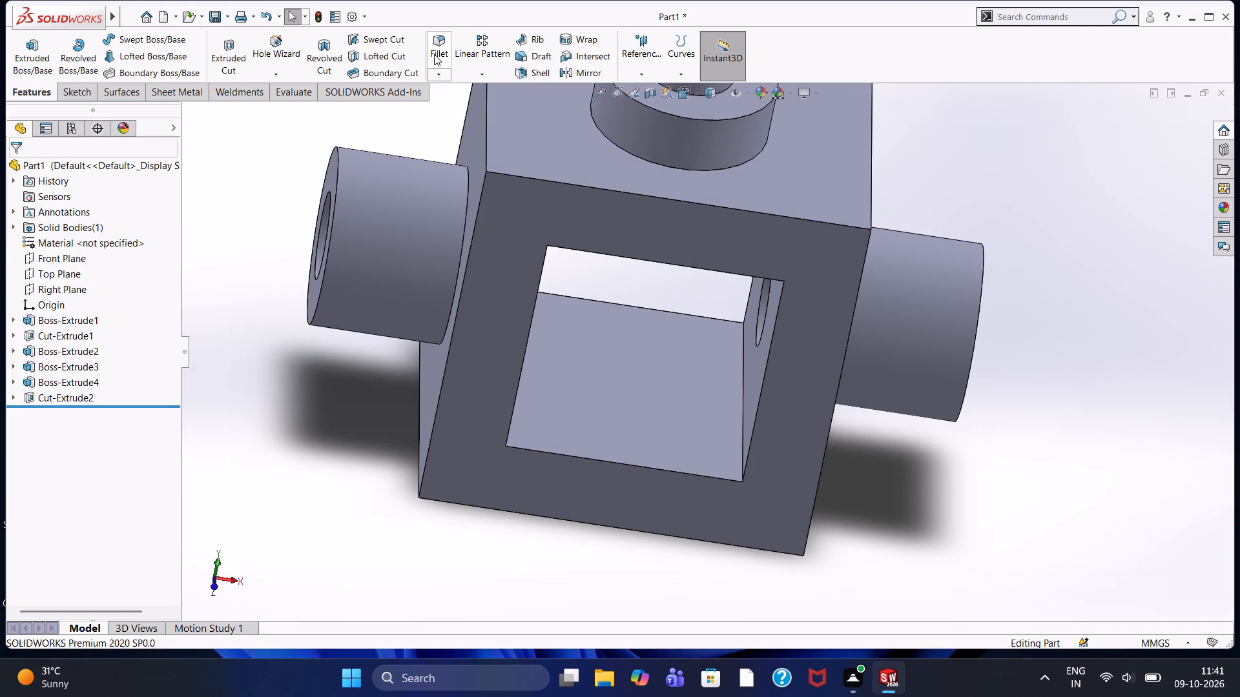
{"action": "left_click", "coordinate": [434, 54]}
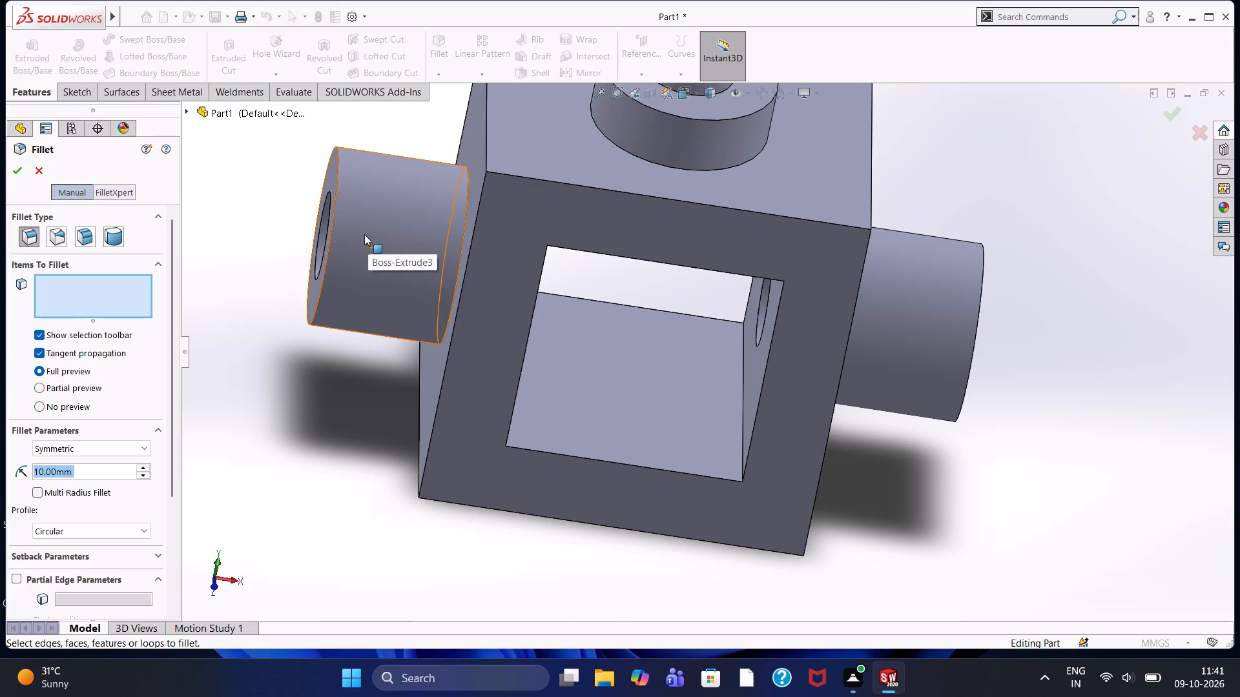
{"action": "key", "text": "3"}
{"action": "key", "text": "Return"}
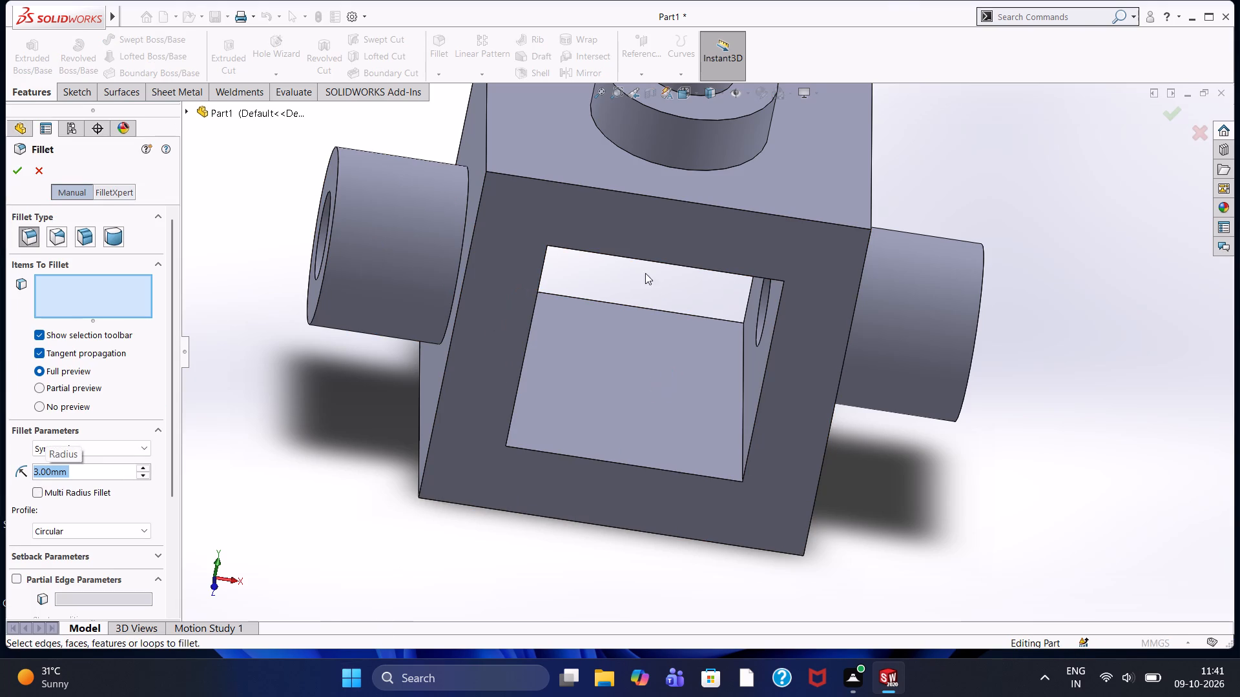
{"action": "left_click", "coordinate": [535, 179]}
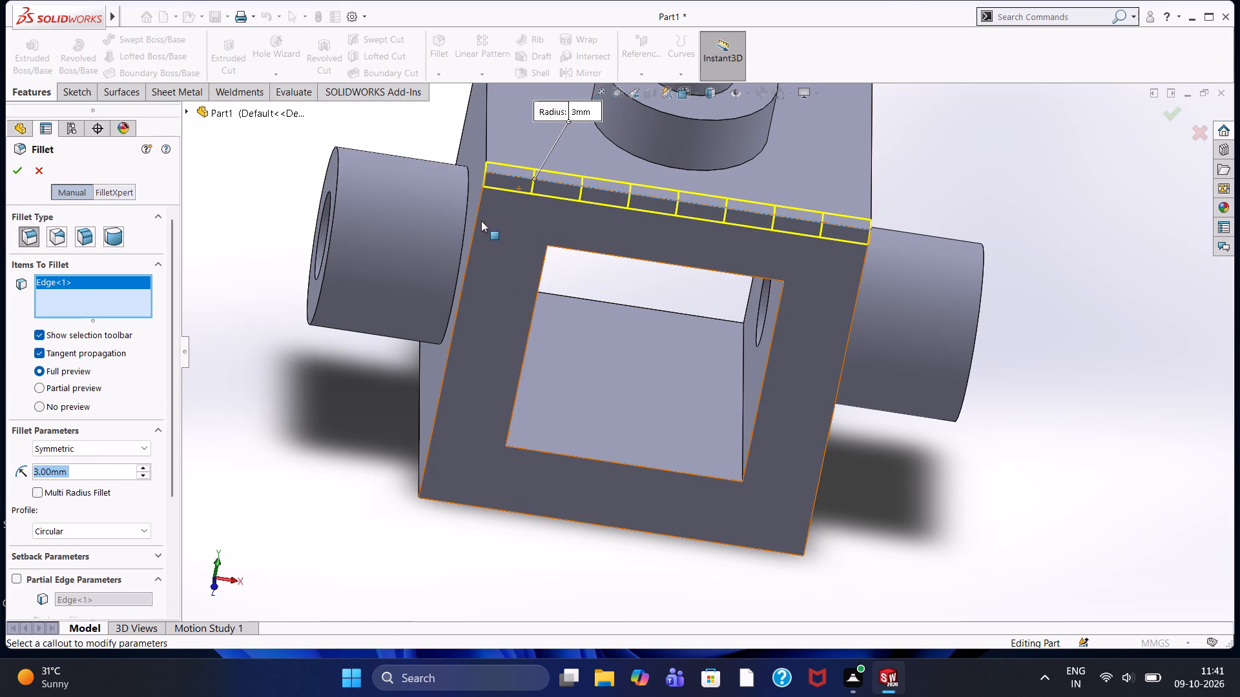
{"action": "left_click", "coordinate": [473, 227]}
{"action": "left_click", "coordinate": [603, 526]}
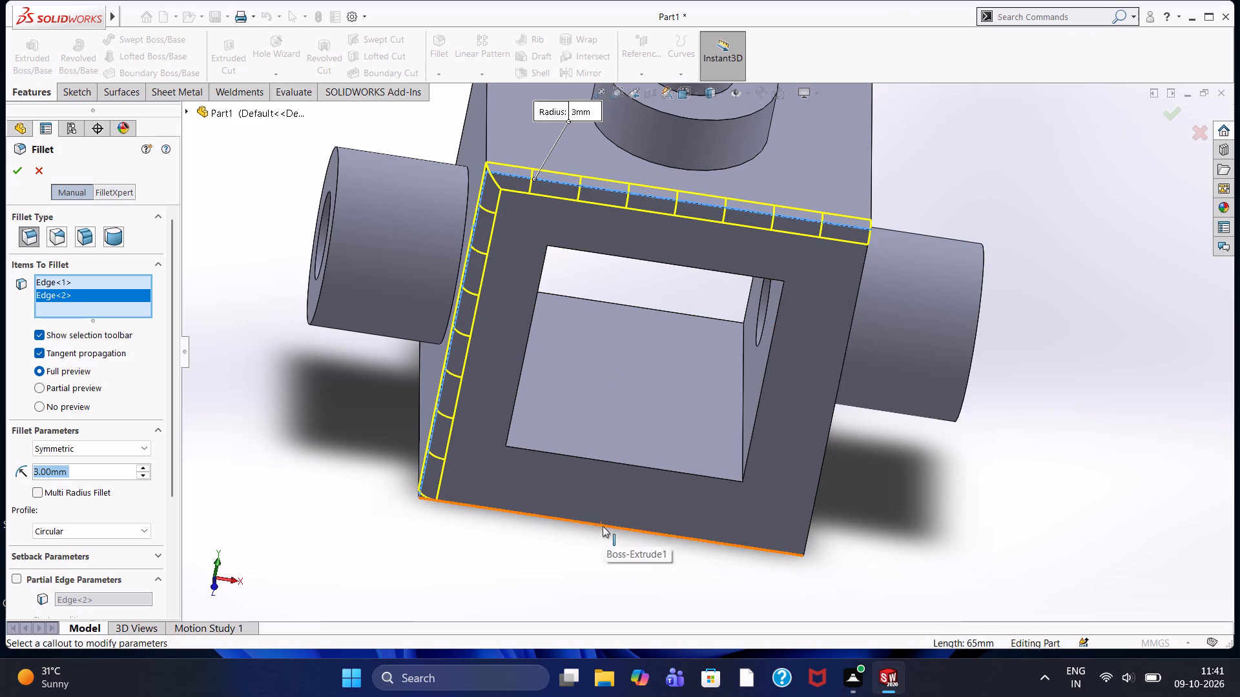
{"action": "left_click", "coordinate": [823, 459]}
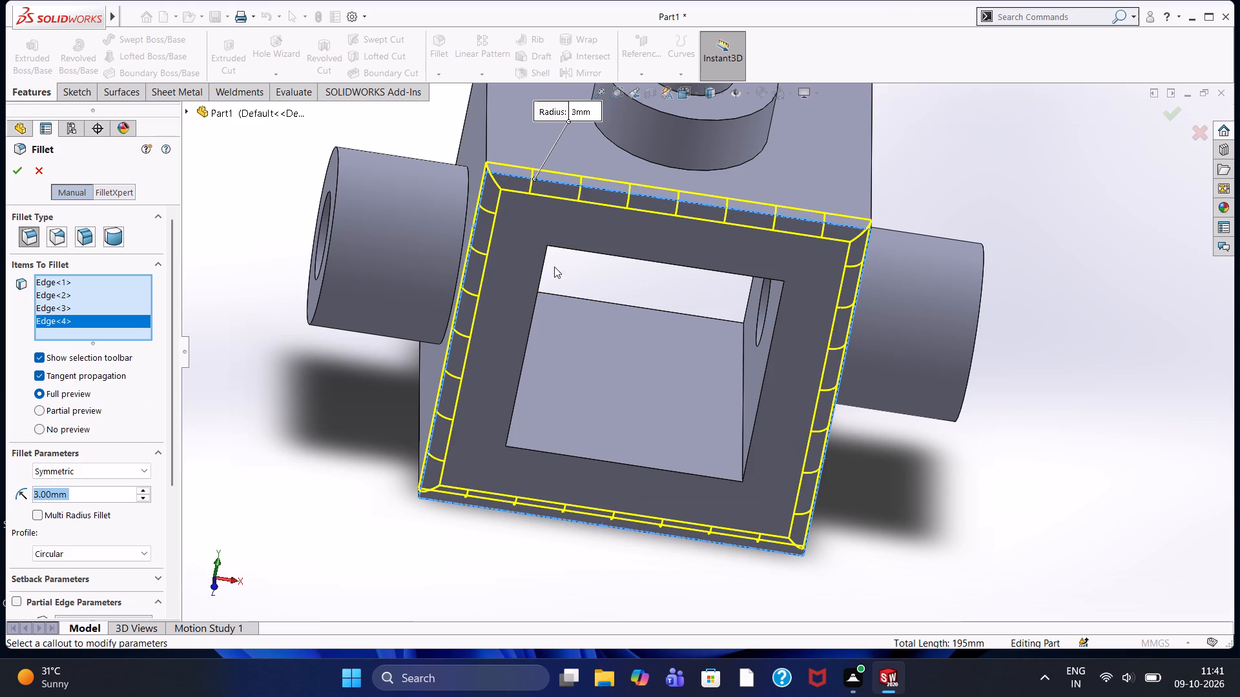
{"action": "left_click", "coordinate": [577, 248]}
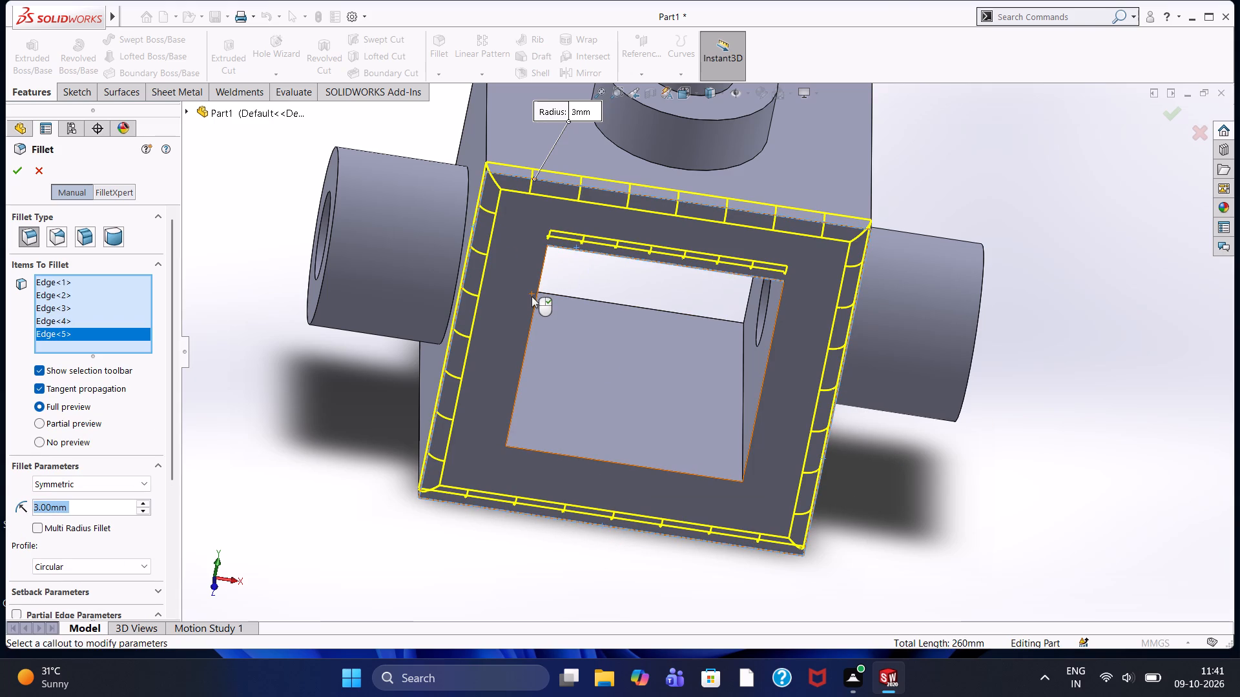
{"action": "left_click", "coordinate": [533, 316]}
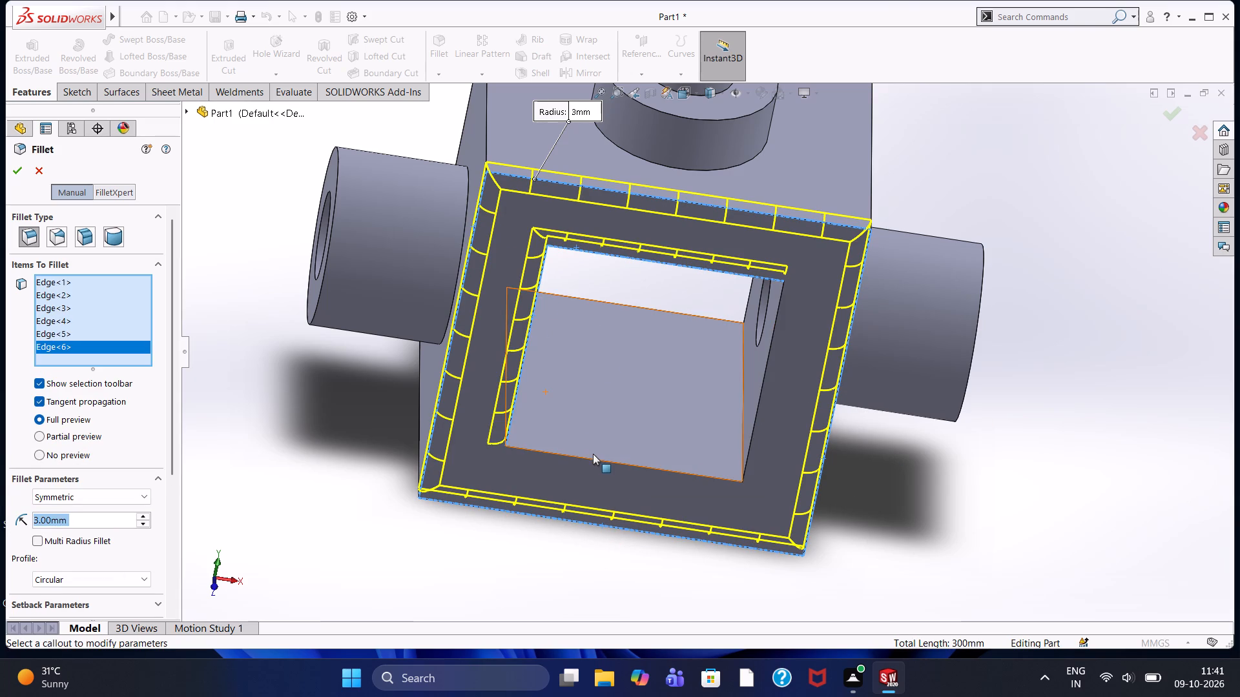
{"action": "left_click", "coordinate": [606, 461]}
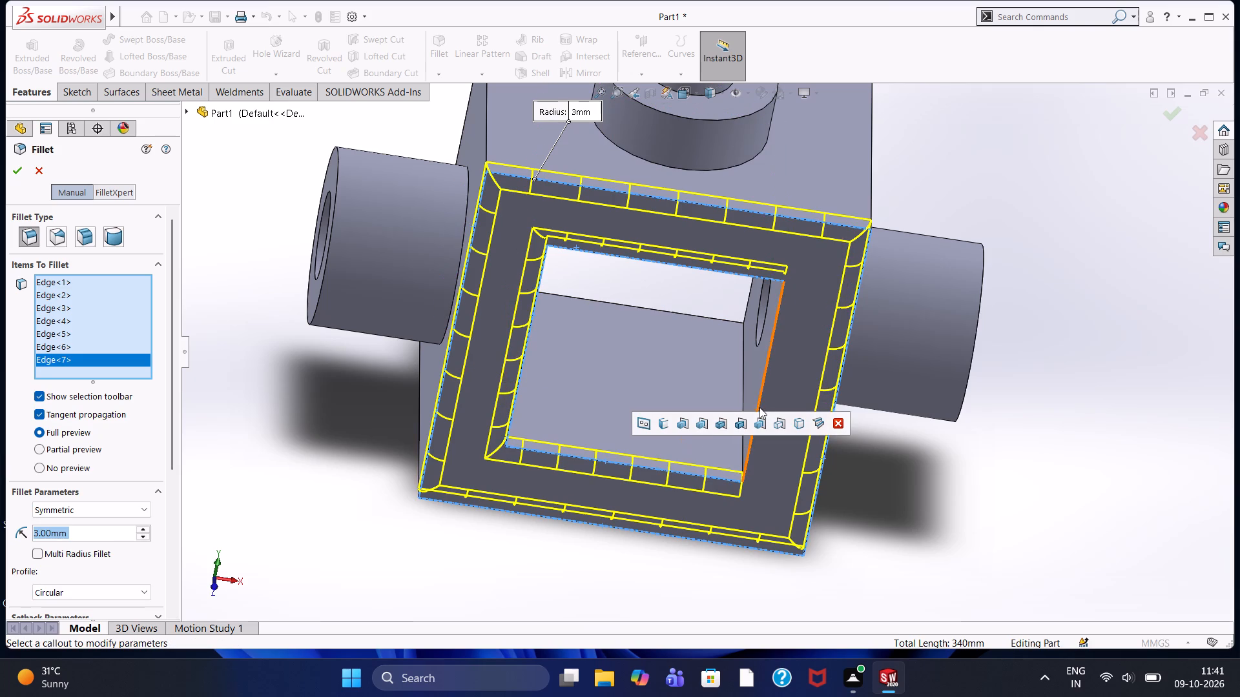
{"action": "left_click", "coordinate": [759, 398]}
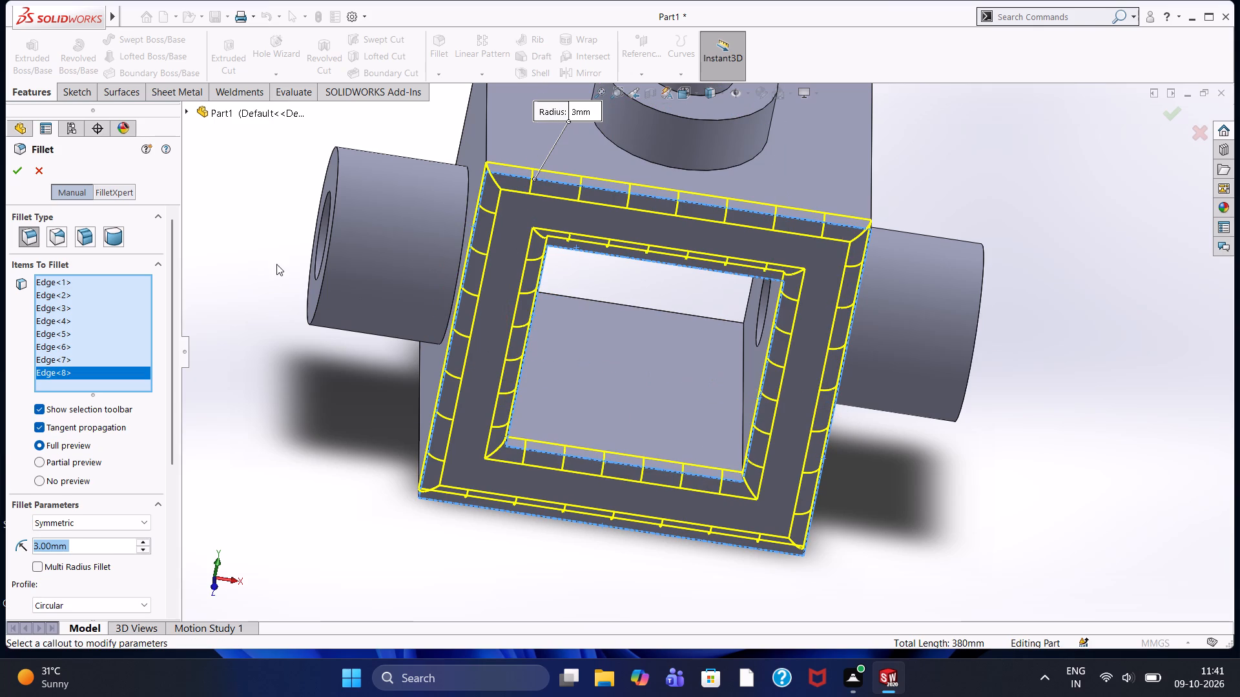
Add the back face's four outer edges and four opening edges to the 3 mm fillet and apply it.
{"action": "middle_click_drag", "start_coordinate": [276, 264], "coordinate": [407, 447]}
{"action": "scroll", "coordinate": [285, 254], "scroll_direction": "up", "scroll_amount": 4}
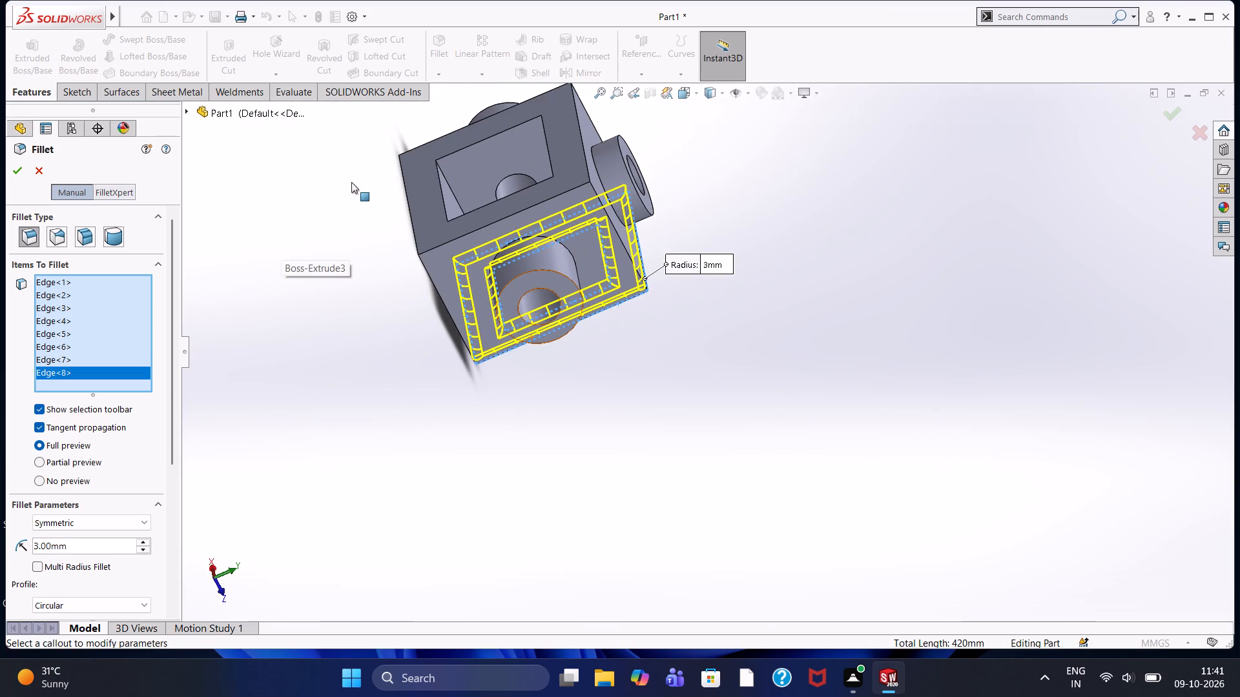
{"action": "middle_click_drag", "start_coordinate": [351, 182], "coordinate": [354, 487]}
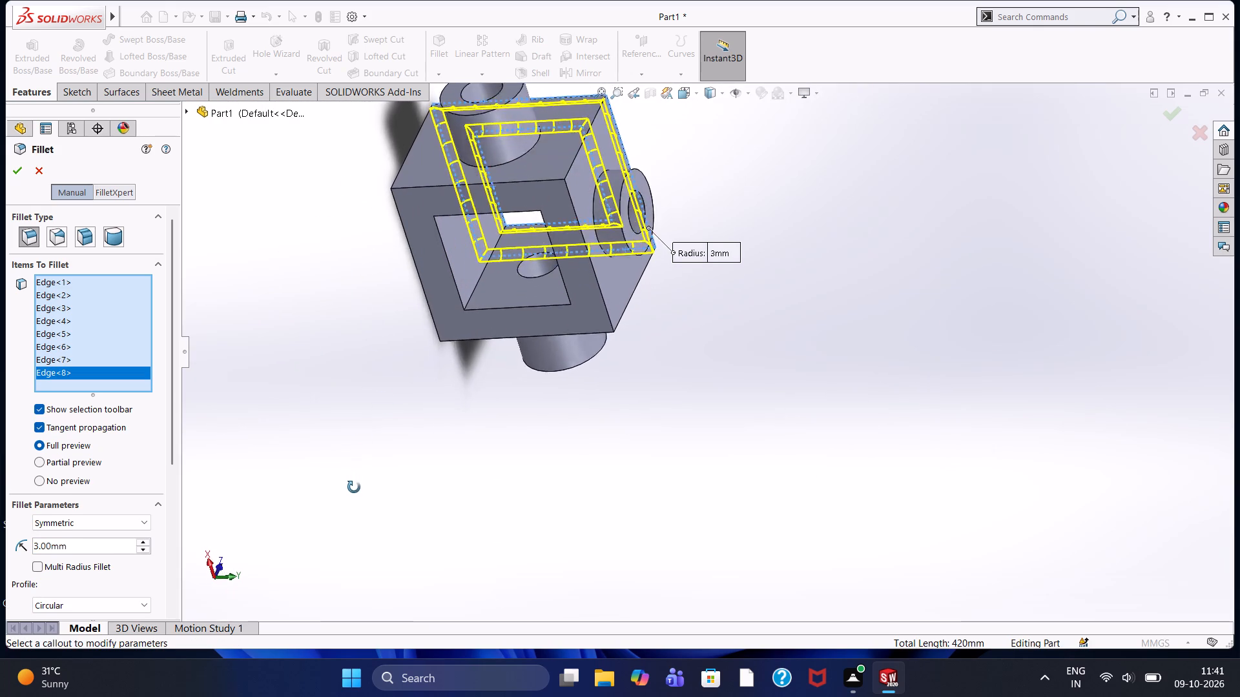
{"action": "middle_click_drag", "start_coordinate": [354, 487], "coordinate": [305, 310]}
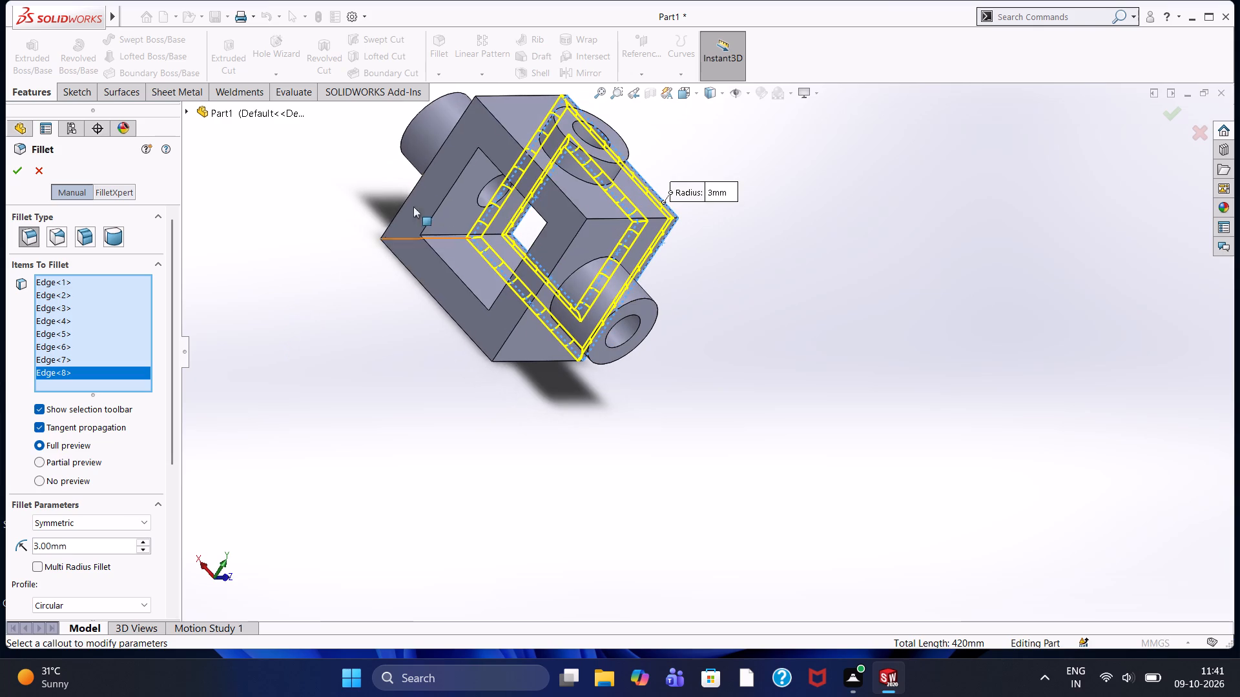
{"action": "left_click", "coordinate": [497, 119]}
{"action": "left_click", "coordinate": [433, 163]}
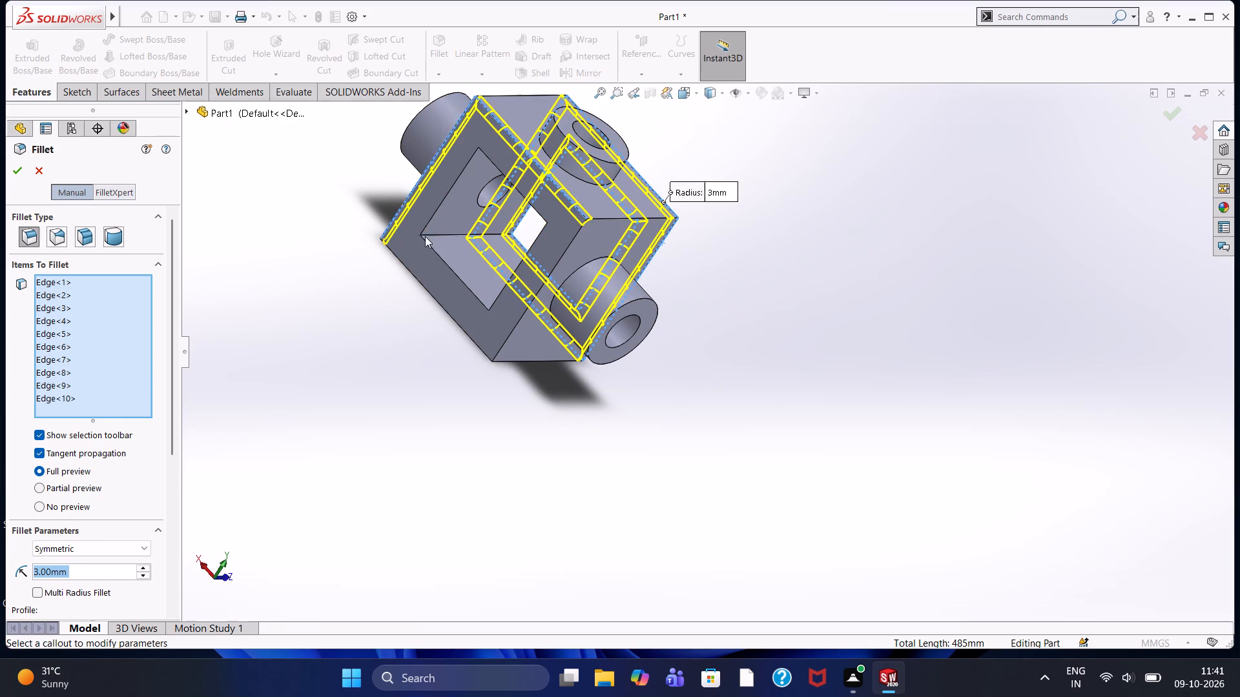
{"action": "left_click", "coordinate": [433, 297]}
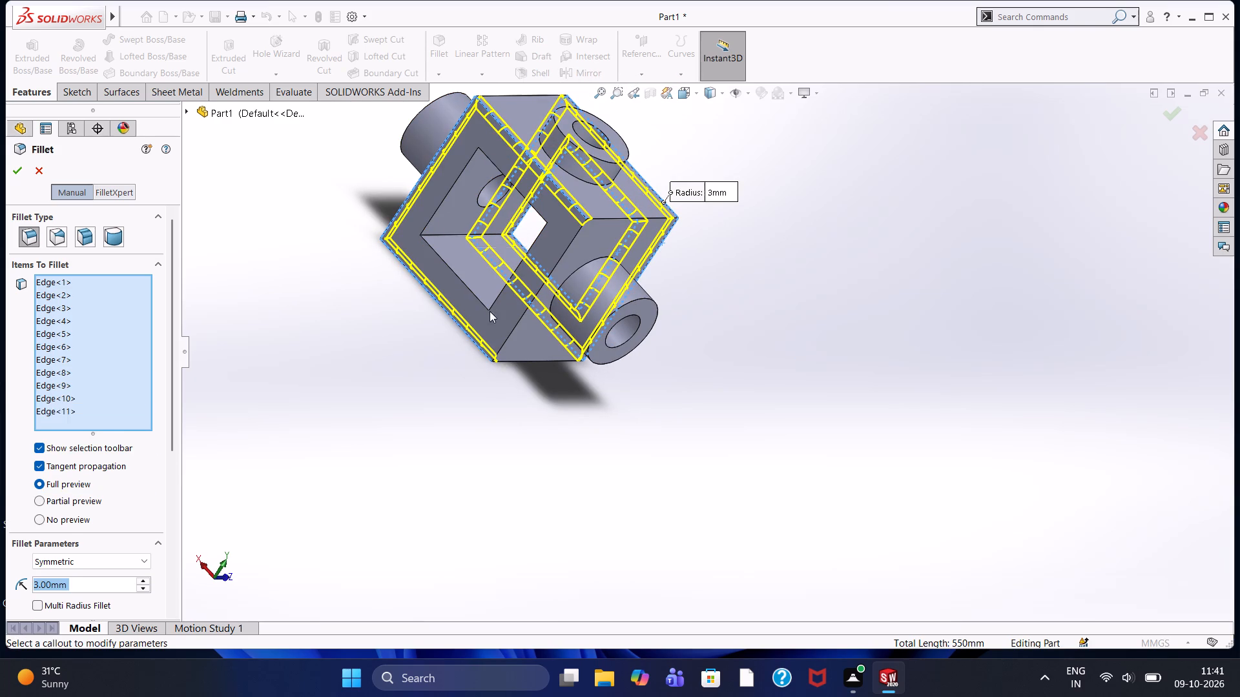
{"action": "left_click", "coordinate": [515, 325]}
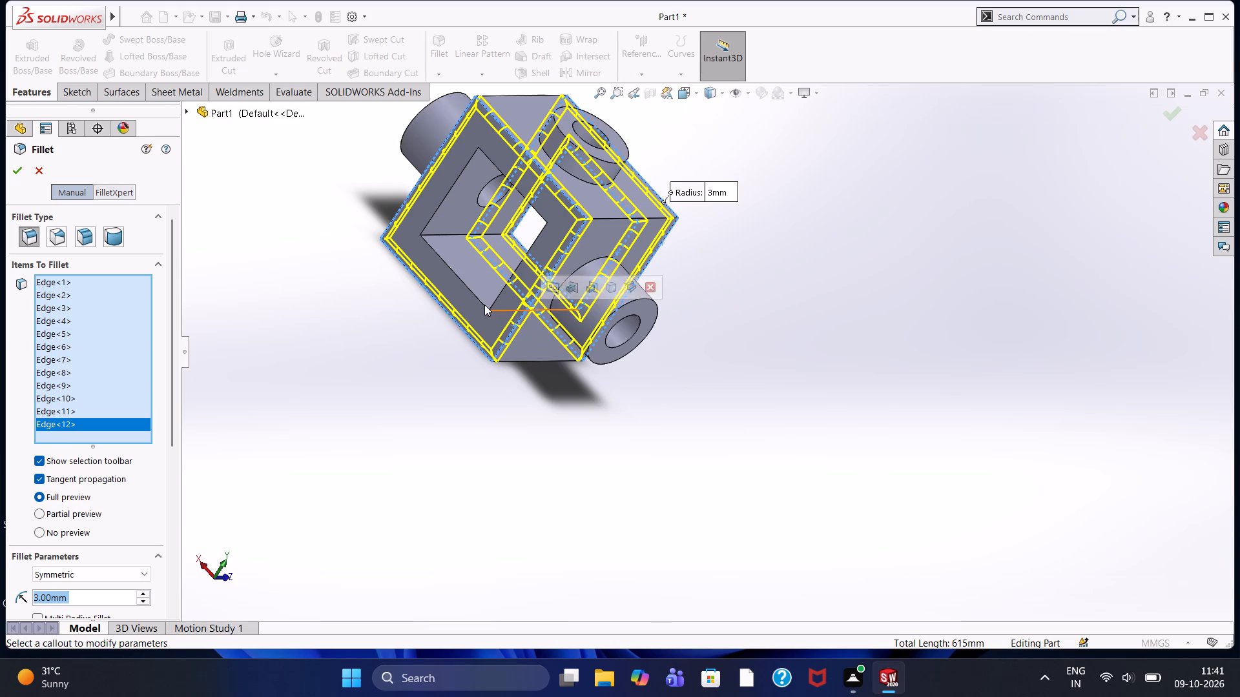
{"action": "left_click", "coordinate": [442, 260]}
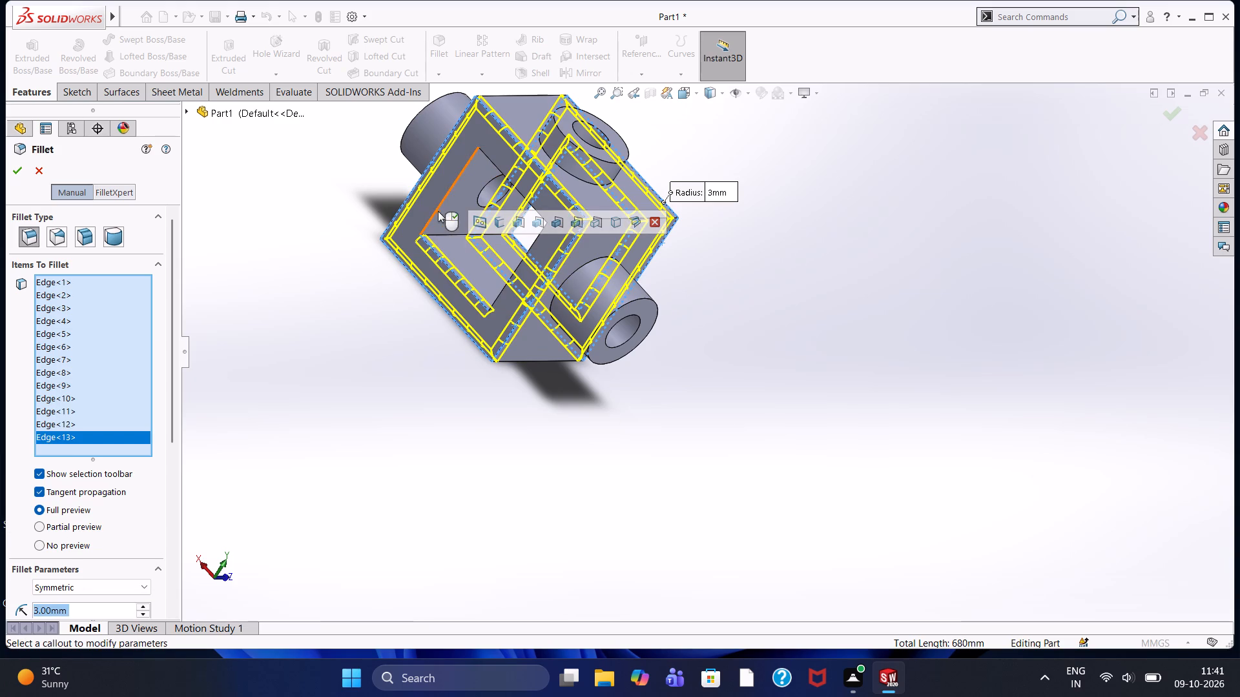
{"action": "left_click", "coordinate": [437, 210]}
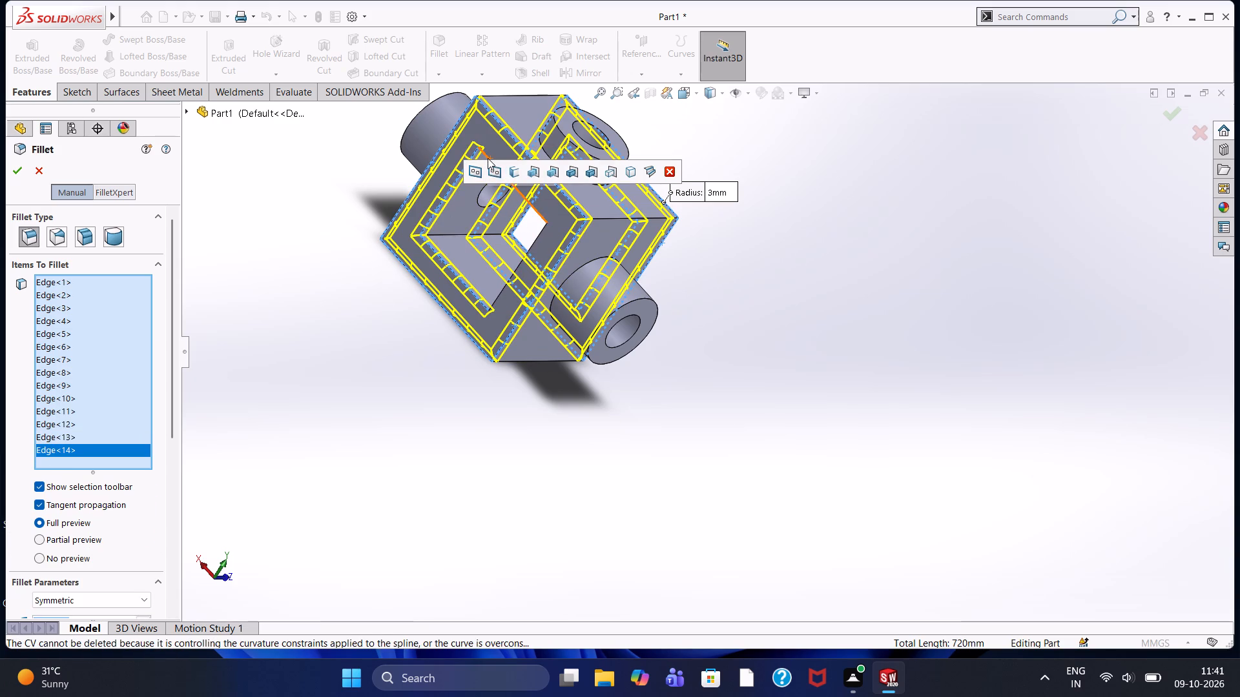
{"action": "left_click", "coordinate": [488, 158]}
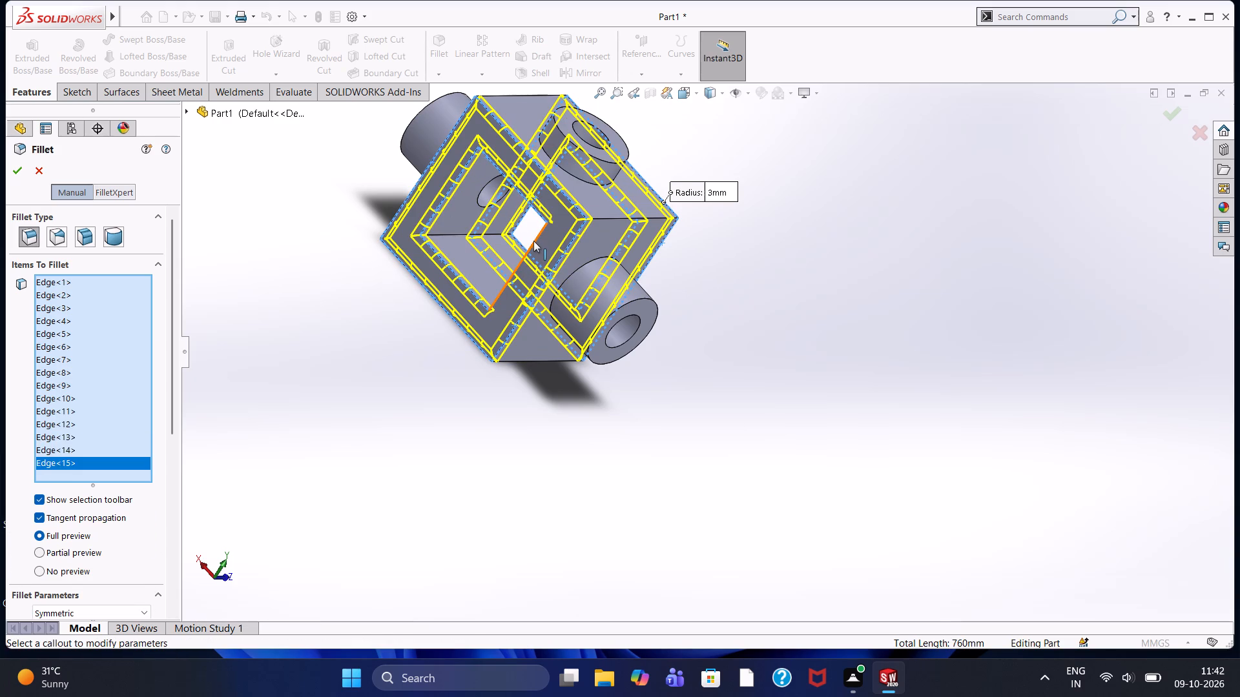
{"action": "left_click", "coordinate": [533, 239]}
{"action": "middle_click_drag", "start_coordinate": [355, 292], "coordinate": [337, 279]}
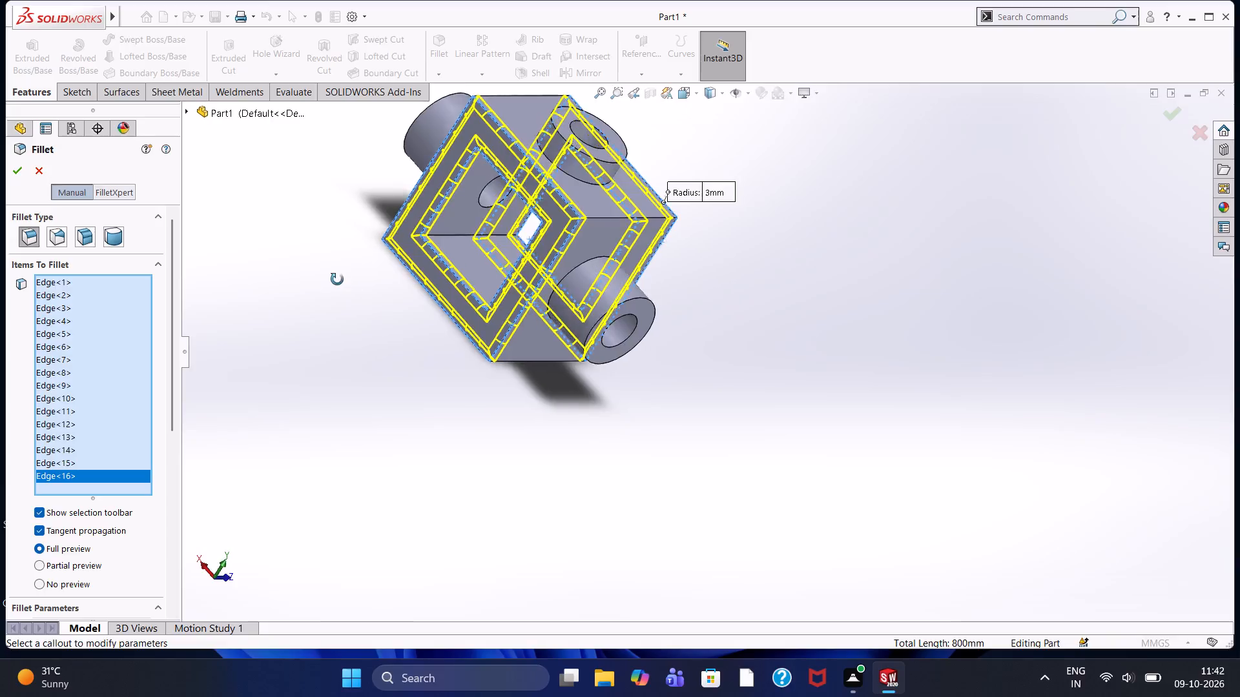
{"action": "middle_click_drag", "start_coordinate": [337, 279], "coordinate": [218, 203]}
{"action": "left_click", "coordinate": [15, 170]}
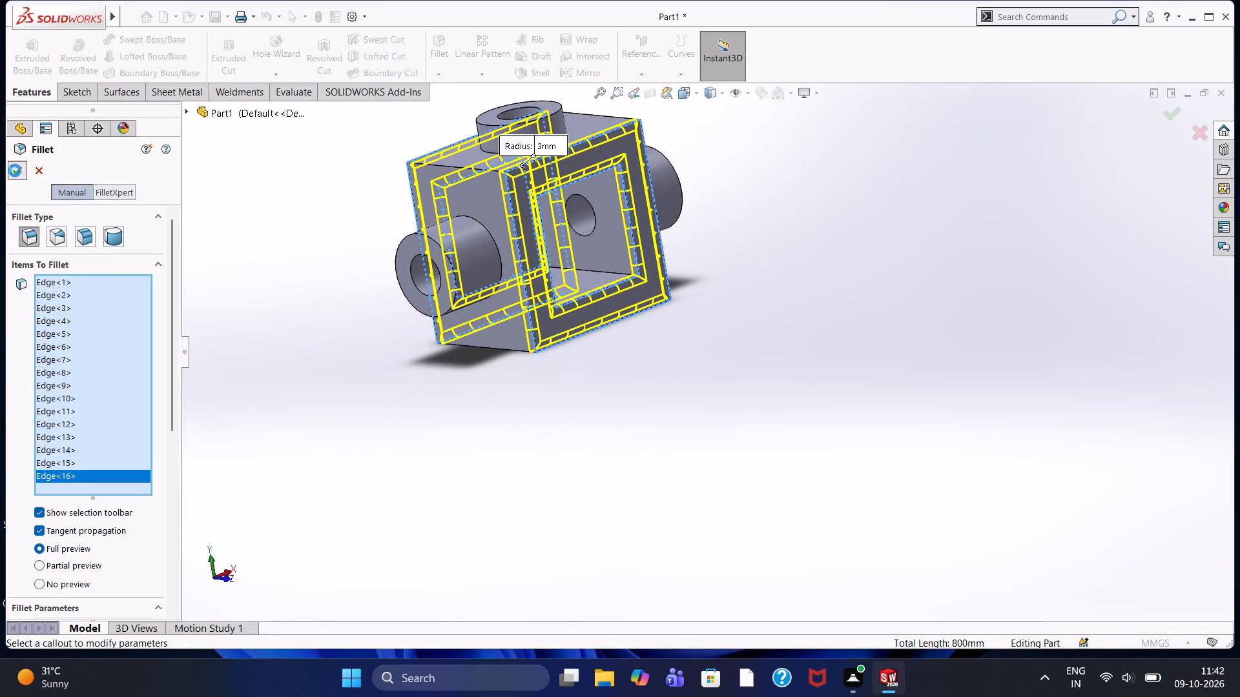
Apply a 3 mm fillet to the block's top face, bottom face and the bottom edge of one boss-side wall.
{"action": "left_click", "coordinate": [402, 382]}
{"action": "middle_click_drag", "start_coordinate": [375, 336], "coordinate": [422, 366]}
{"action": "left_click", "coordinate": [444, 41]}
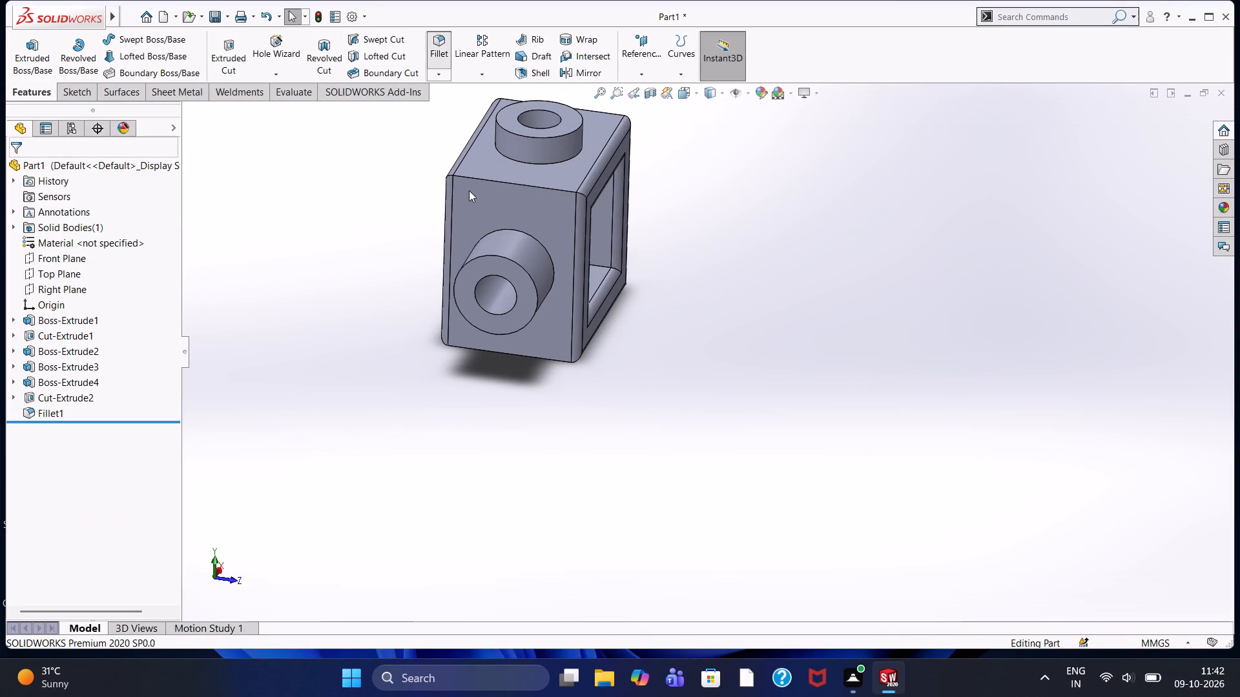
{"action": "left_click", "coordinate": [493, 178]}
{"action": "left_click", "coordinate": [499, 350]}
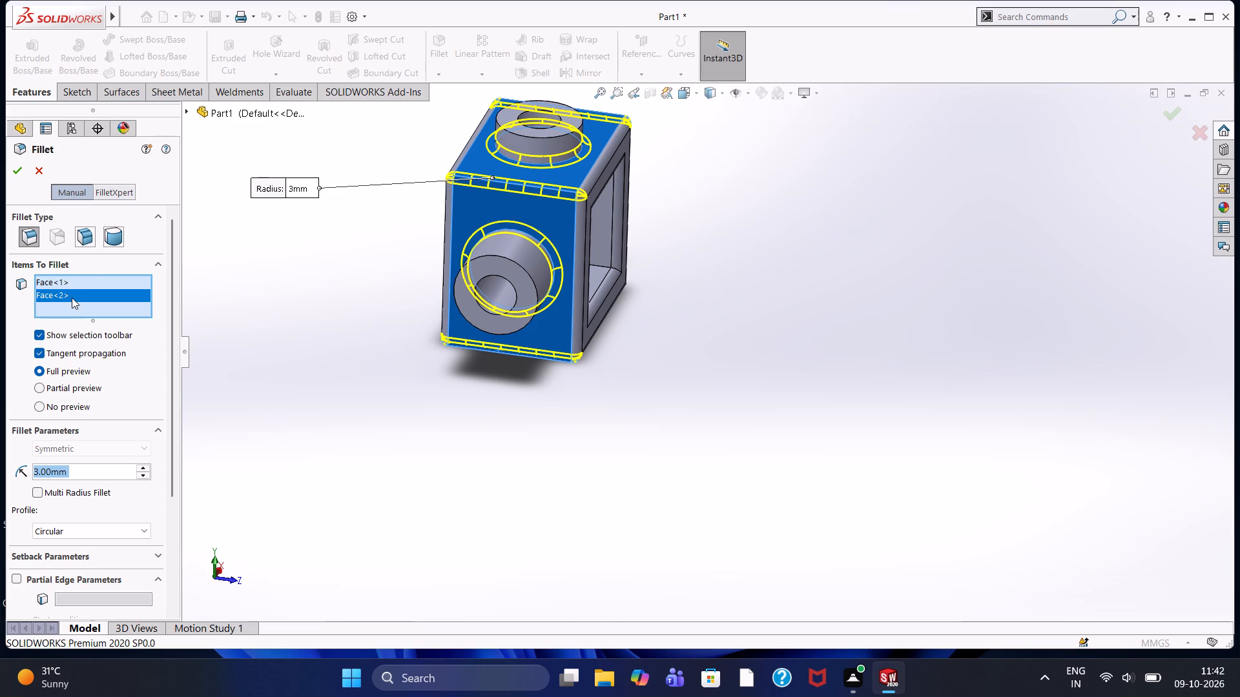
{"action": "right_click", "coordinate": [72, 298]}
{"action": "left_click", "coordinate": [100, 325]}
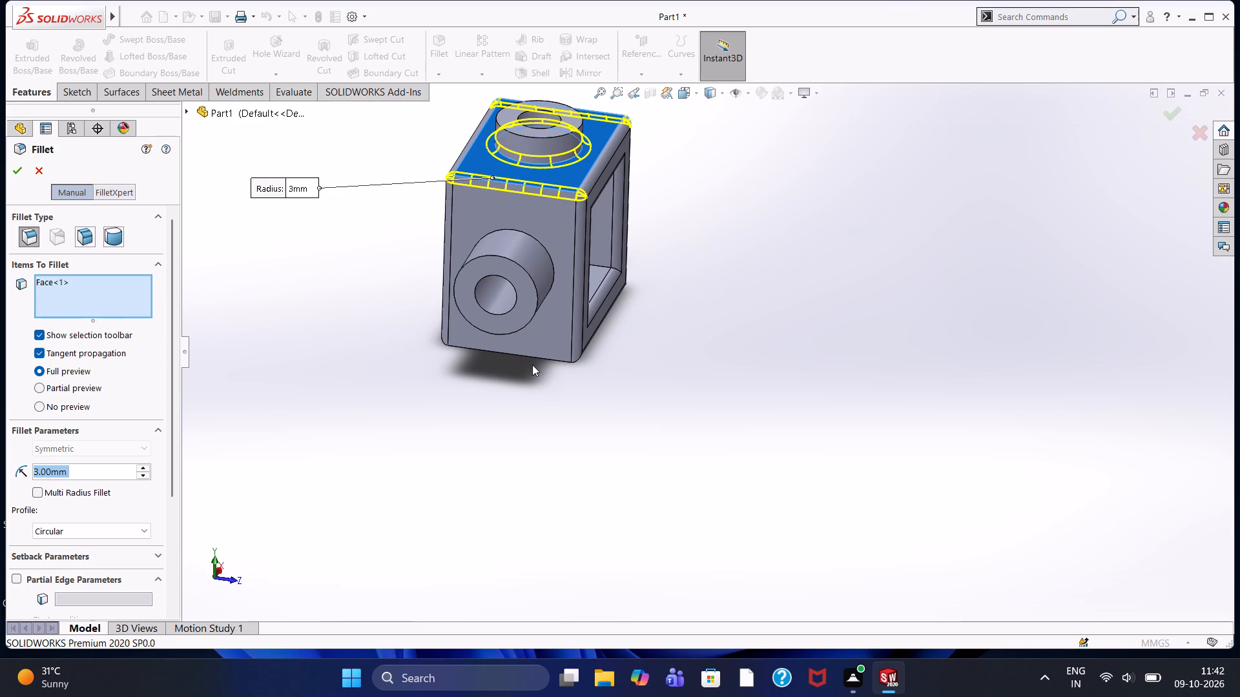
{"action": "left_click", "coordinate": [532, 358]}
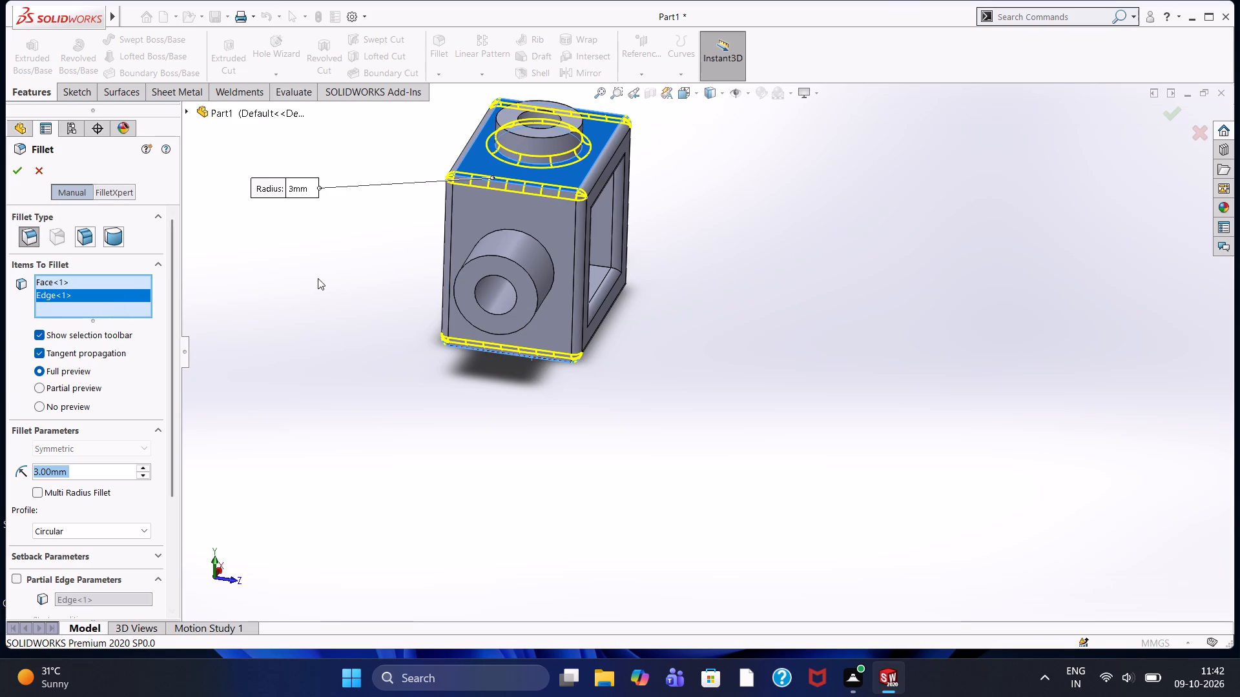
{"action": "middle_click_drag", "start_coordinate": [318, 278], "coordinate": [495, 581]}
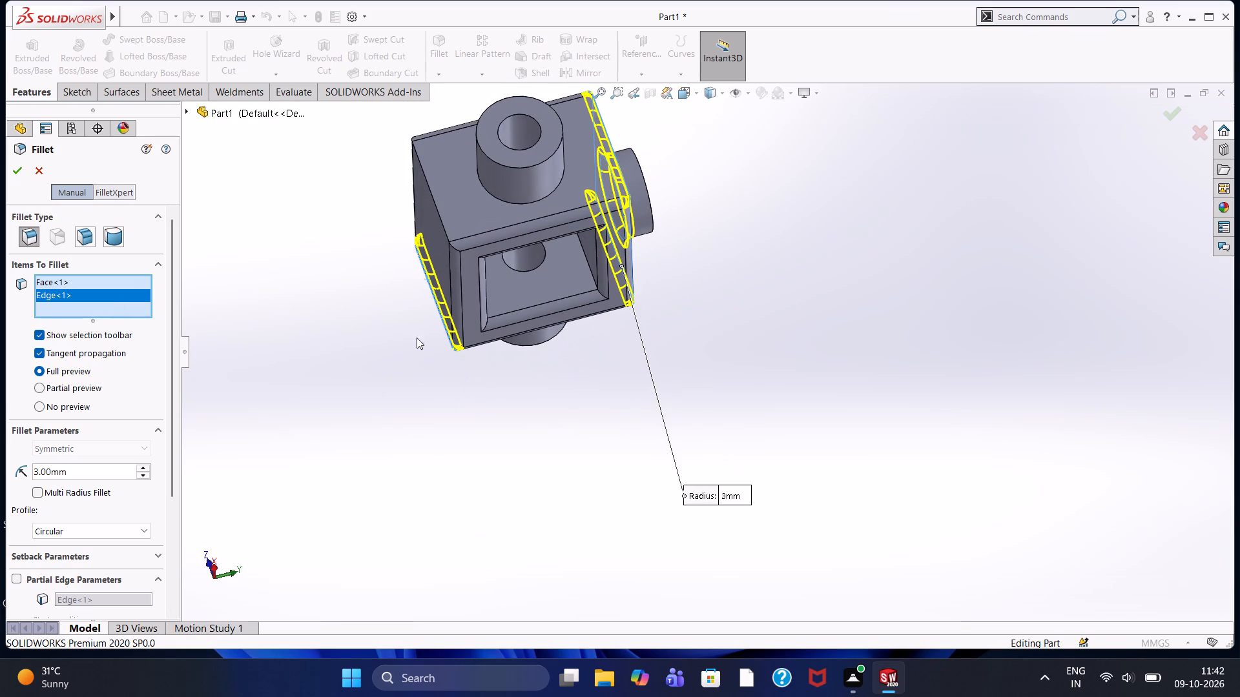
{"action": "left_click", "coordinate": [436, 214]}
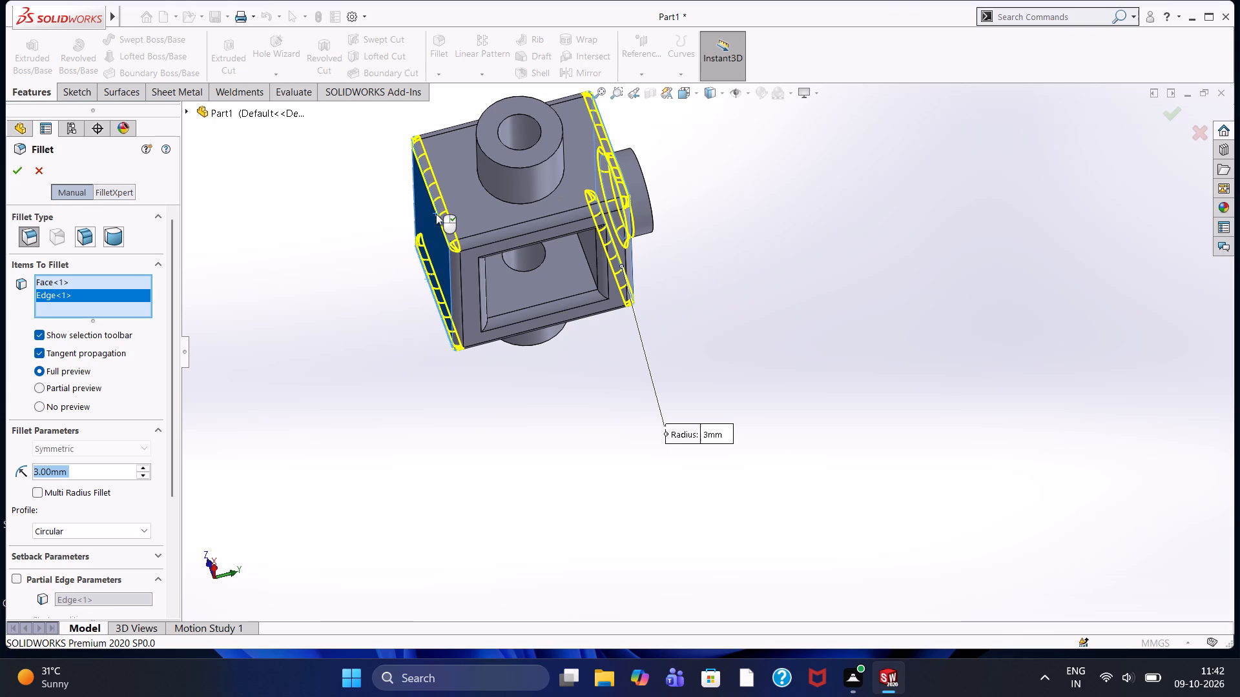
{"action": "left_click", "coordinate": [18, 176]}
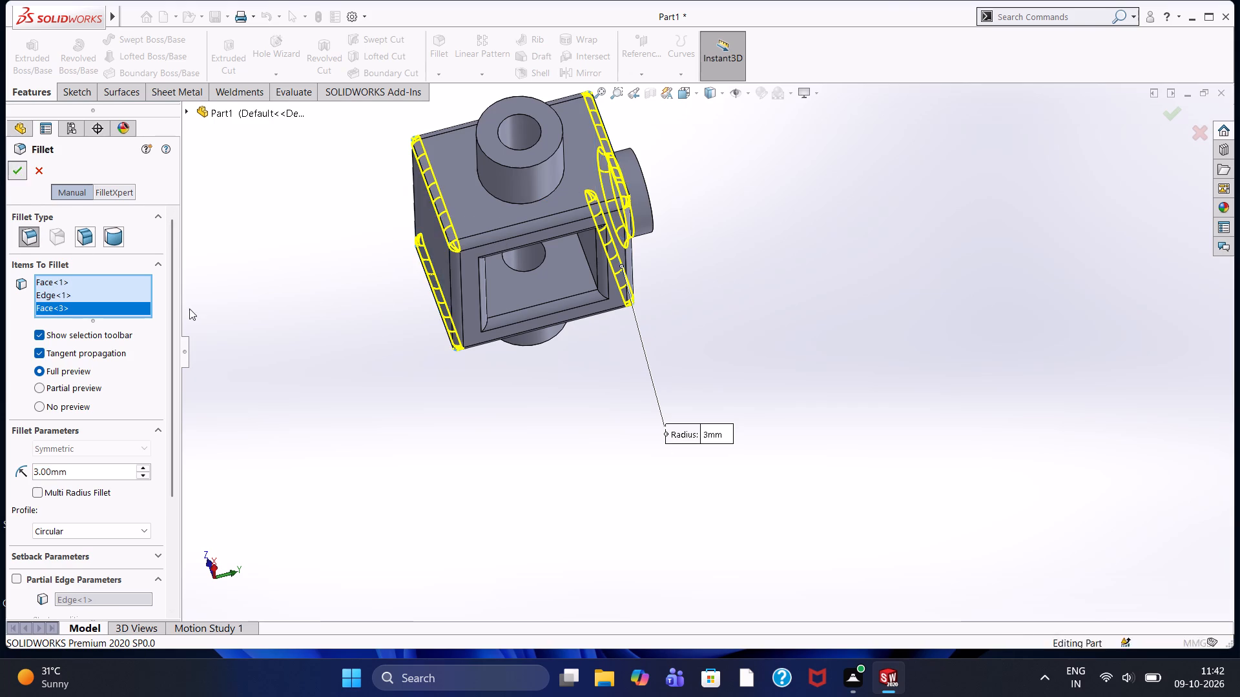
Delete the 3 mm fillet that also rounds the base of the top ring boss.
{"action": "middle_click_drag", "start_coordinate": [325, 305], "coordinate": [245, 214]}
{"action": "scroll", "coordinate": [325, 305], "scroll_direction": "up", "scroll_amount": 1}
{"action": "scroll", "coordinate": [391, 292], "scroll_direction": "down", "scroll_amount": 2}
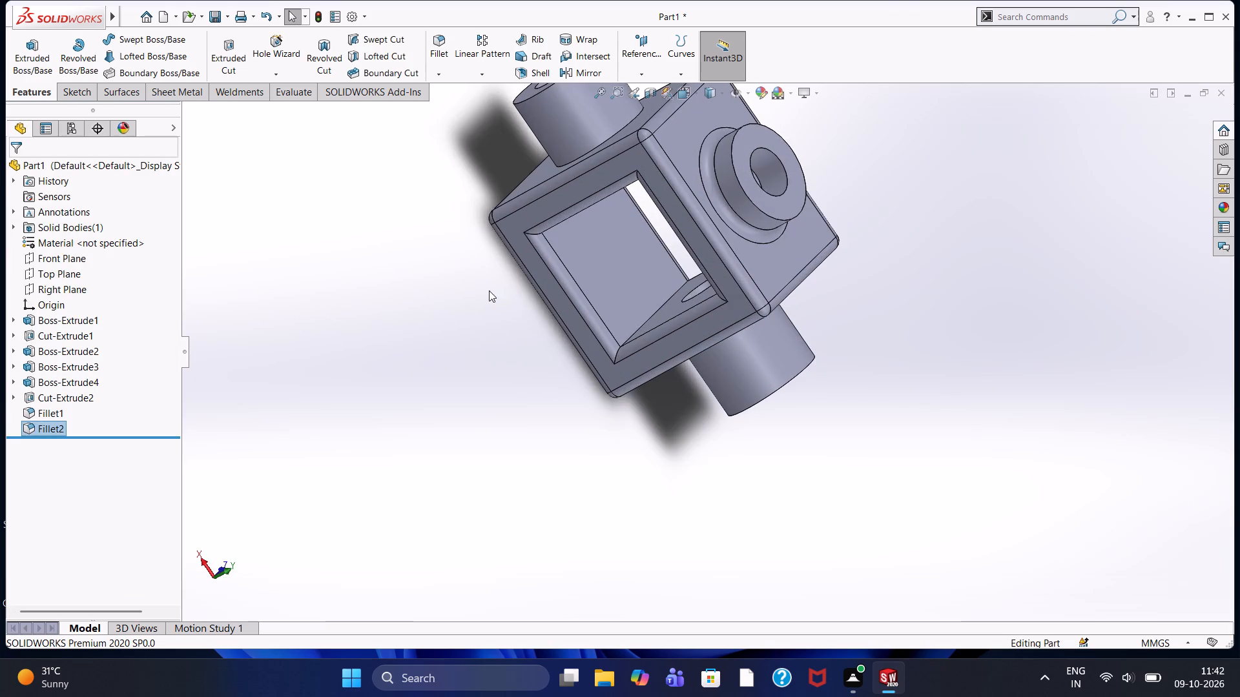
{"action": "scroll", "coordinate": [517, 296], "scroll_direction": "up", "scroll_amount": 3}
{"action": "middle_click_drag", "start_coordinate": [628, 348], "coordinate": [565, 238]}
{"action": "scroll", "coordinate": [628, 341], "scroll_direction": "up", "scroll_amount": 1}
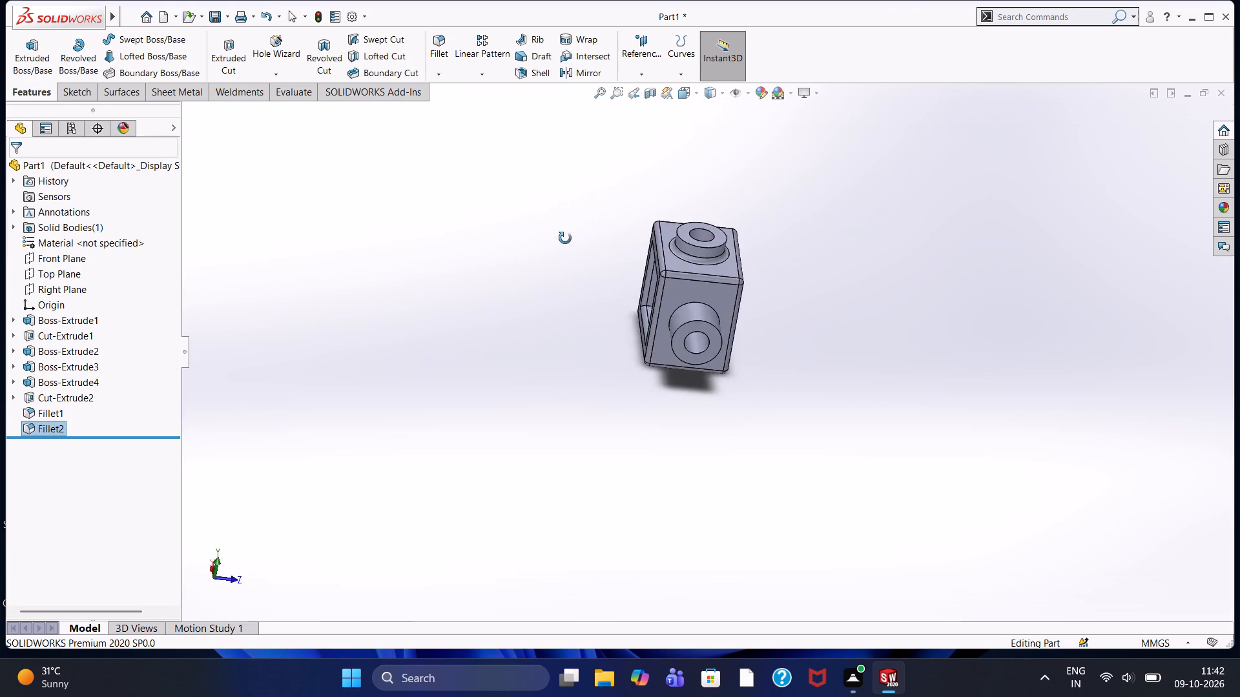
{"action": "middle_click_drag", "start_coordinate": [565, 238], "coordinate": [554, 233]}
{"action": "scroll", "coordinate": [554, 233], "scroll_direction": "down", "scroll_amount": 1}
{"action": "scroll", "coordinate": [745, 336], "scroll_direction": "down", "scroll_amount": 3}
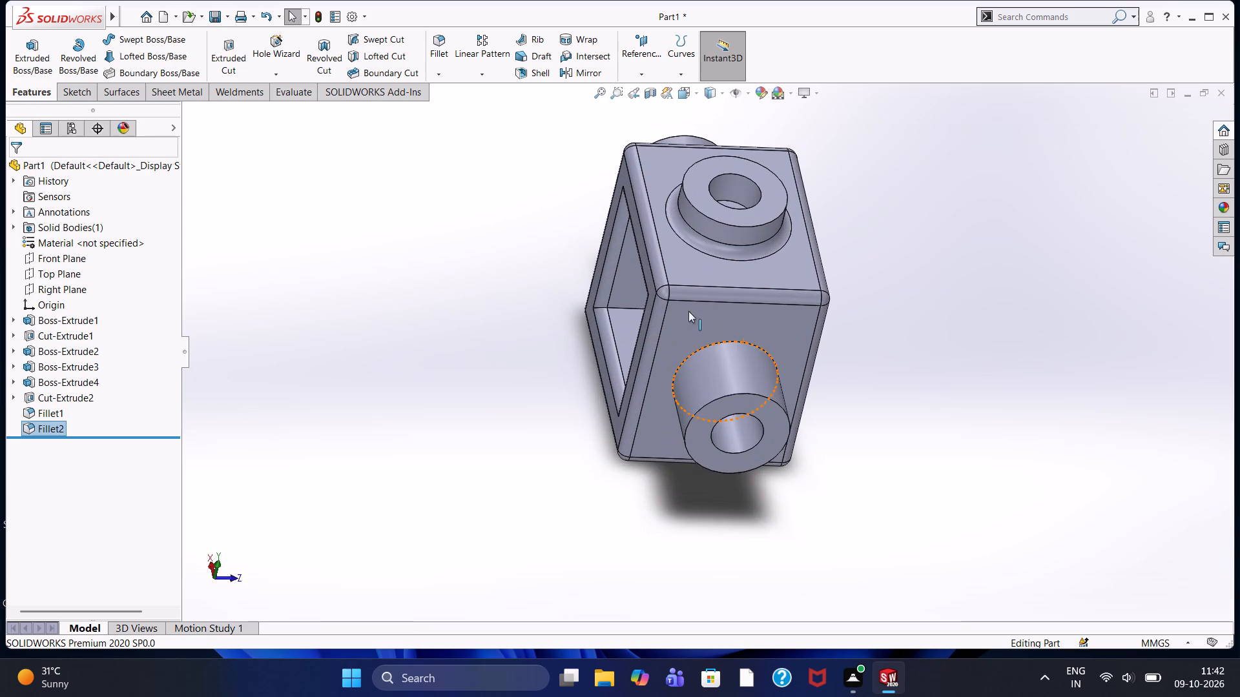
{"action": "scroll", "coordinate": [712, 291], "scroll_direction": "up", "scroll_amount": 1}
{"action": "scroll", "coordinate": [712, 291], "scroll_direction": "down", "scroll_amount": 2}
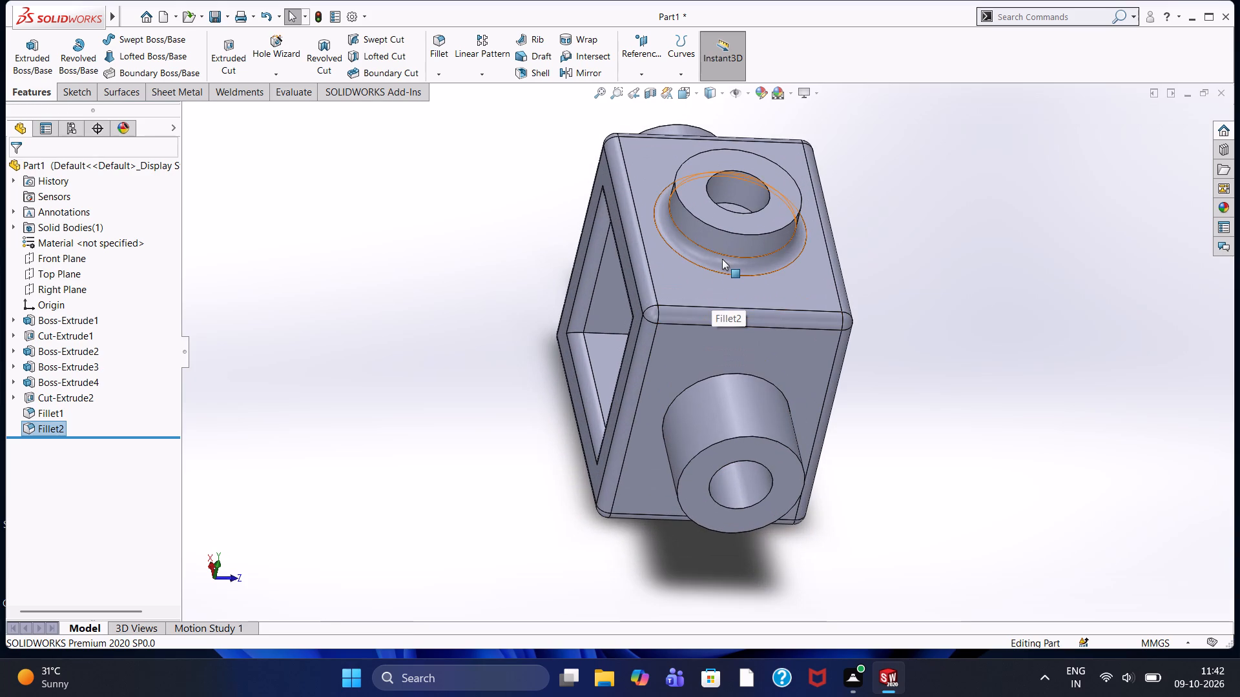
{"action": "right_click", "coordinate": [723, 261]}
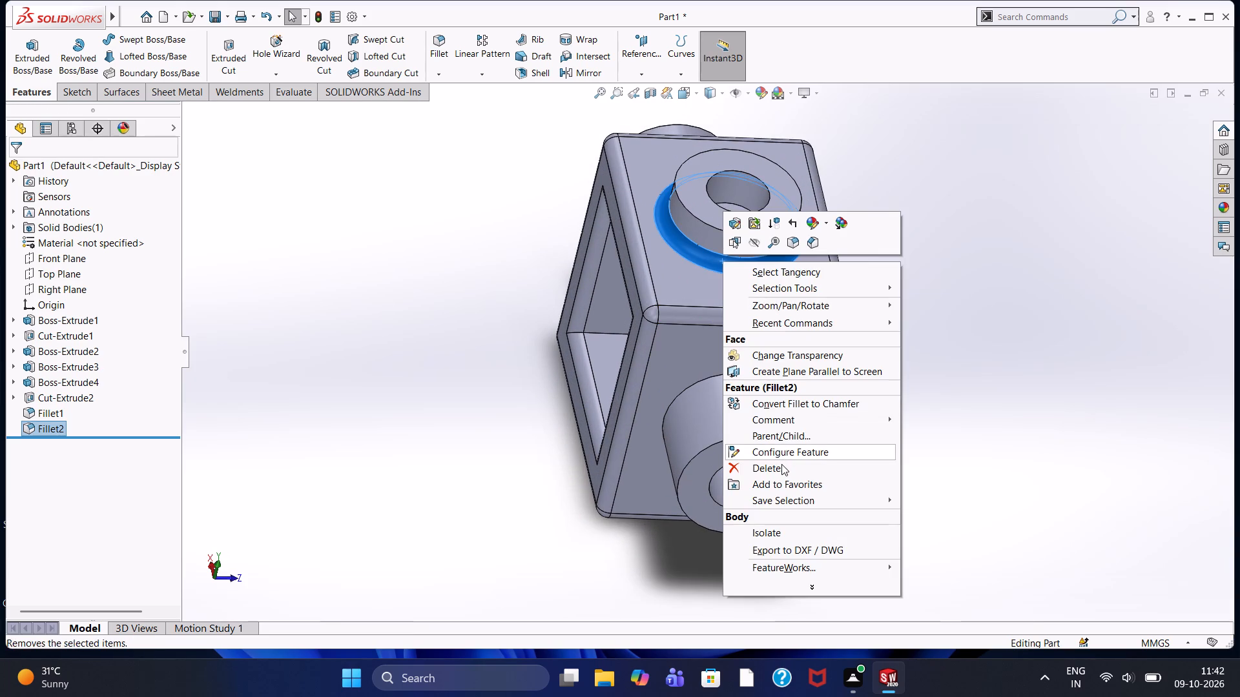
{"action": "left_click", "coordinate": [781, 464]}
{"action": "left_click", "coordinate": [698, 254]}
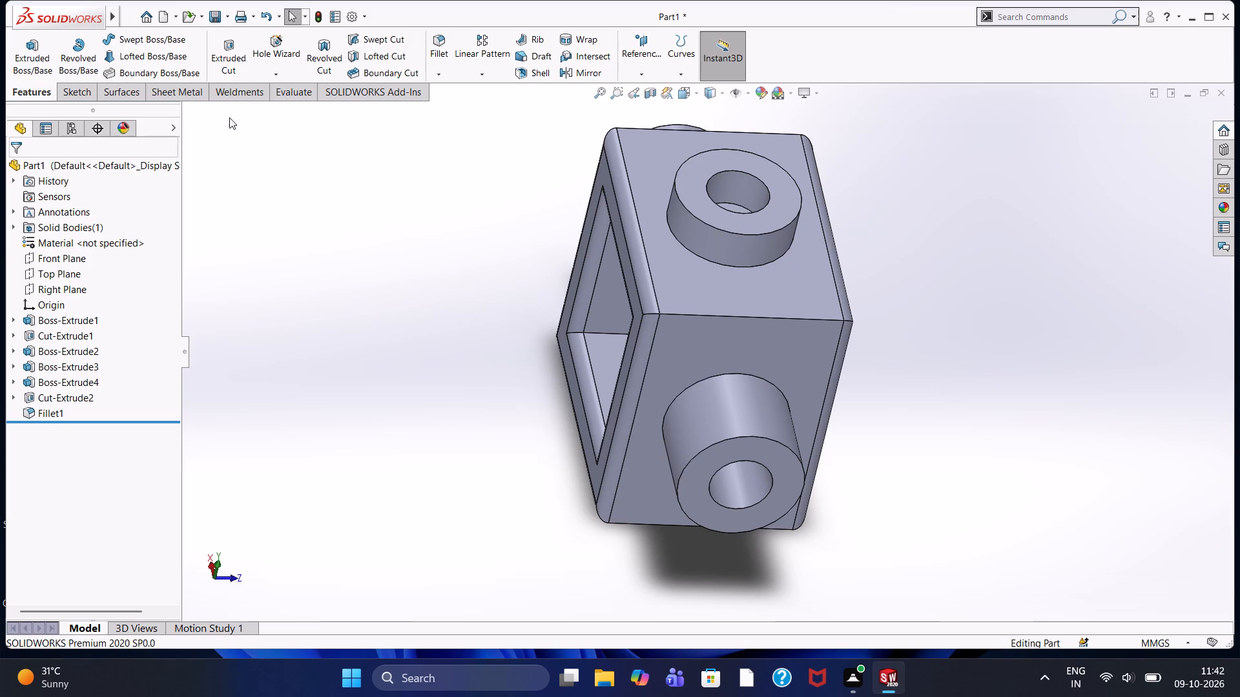
Fillet the block's four remaining straight edges, where the boss-side walls meet the top and bottom faces, with a 3 mm radius.
{"action": "left_click", "coordinate": [448, 59]}
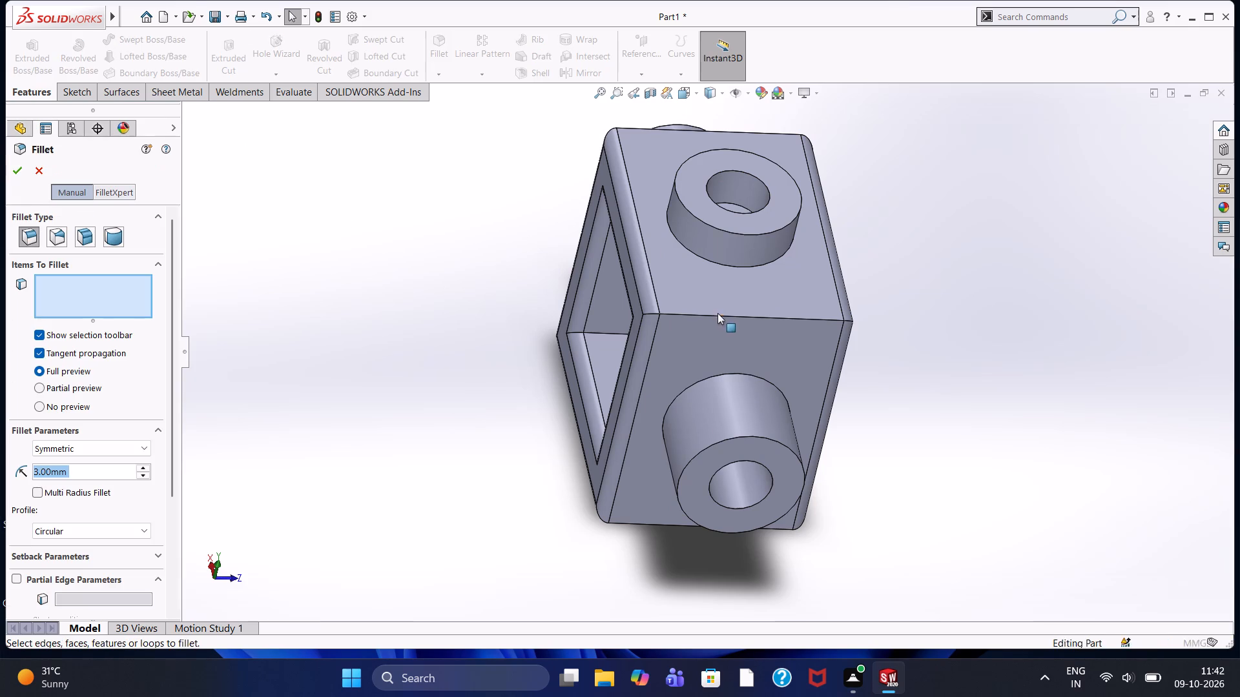
{"action": "left_click", "coordinate": [719, 316]}
{"action": "middle_click_drag", "start_coordinate": [495, 316], "coordinate": [448, 201]}
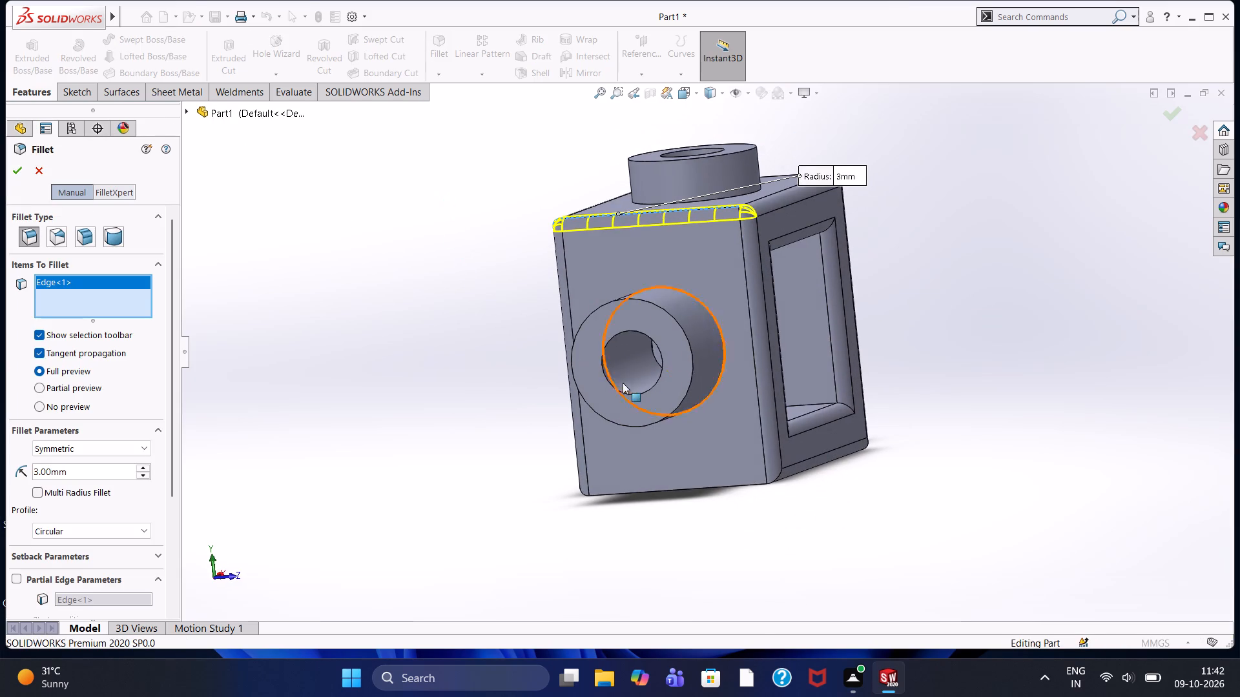
{"action": "left_click", "coordinate": [690, 489]}
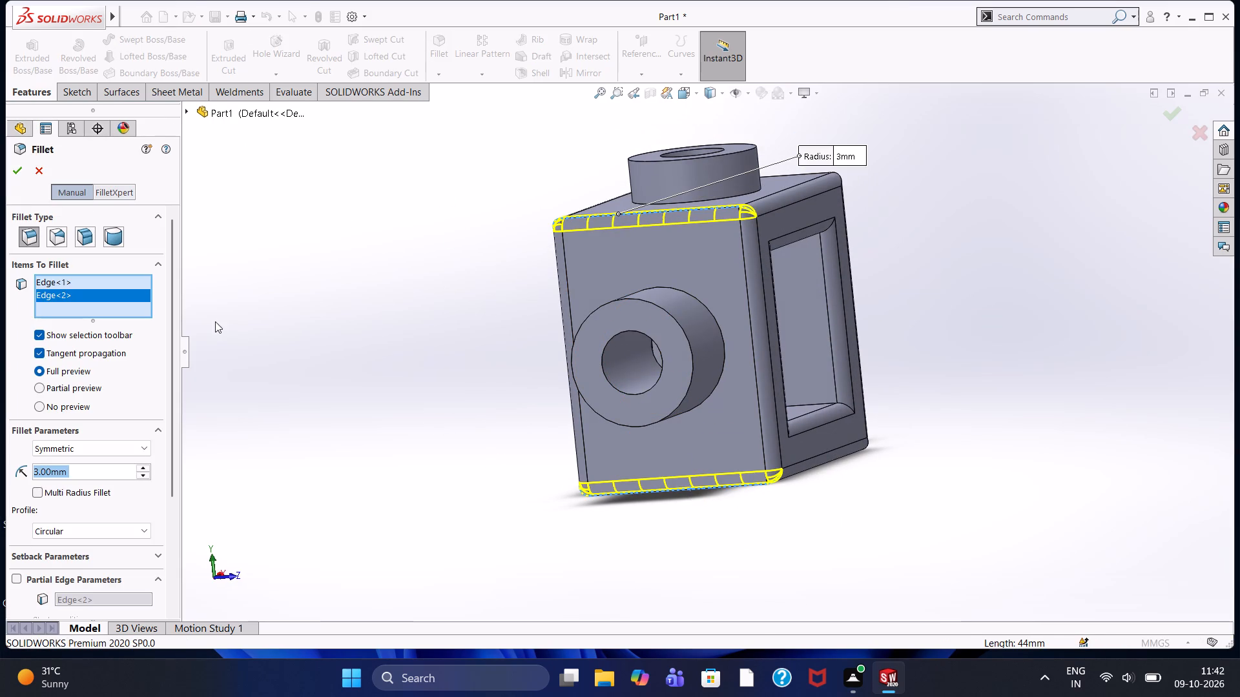
{"action": "middle_click_drag", "start_coordinate": [226, 310], "coordinate": [378, 554]}
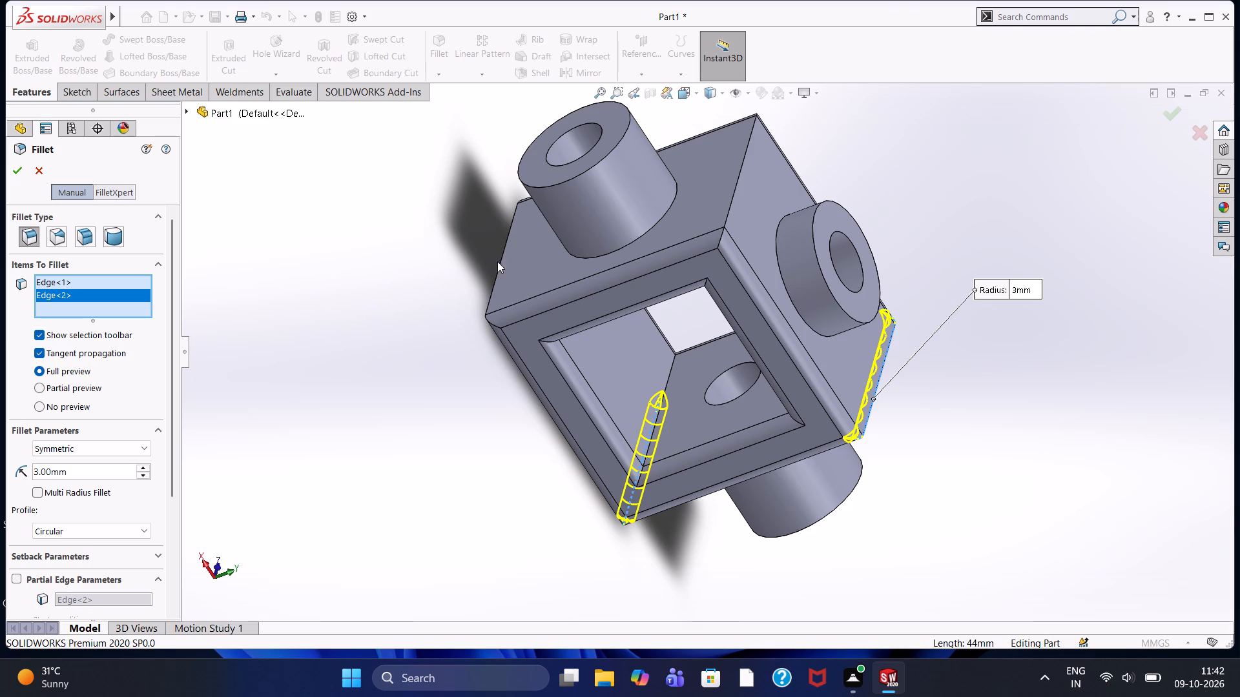
{"action": "left_click", "coordinate": [502, 265]}
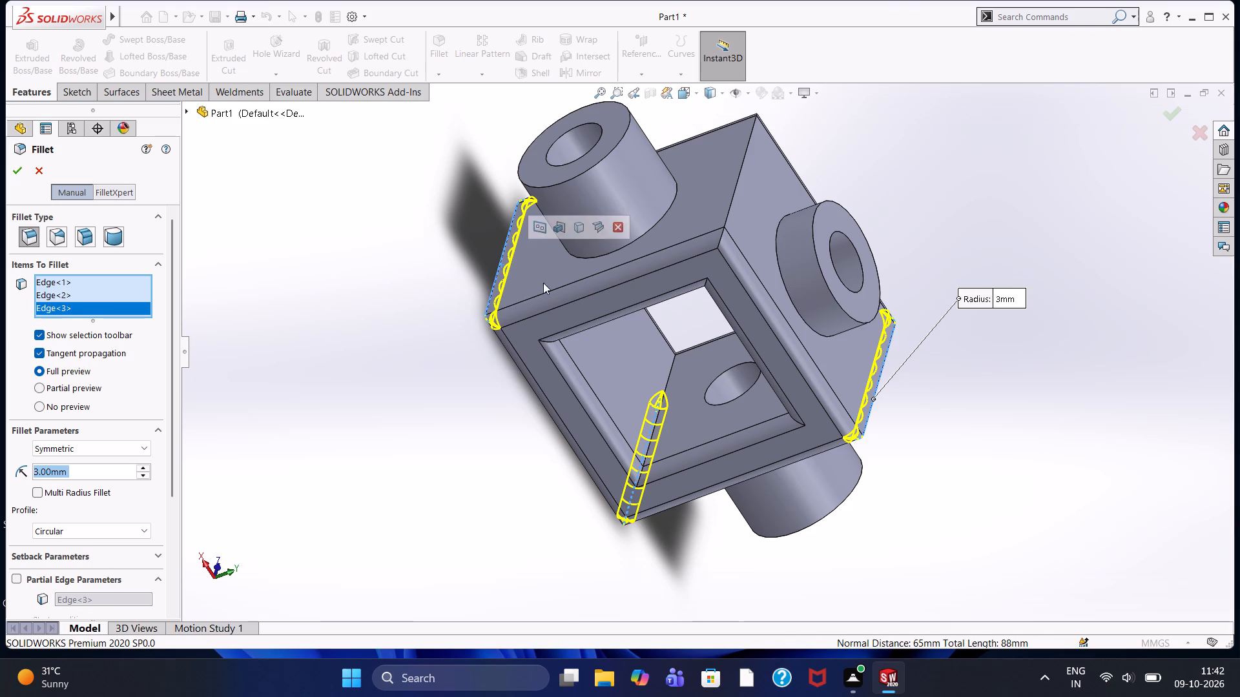
{"action": "left_click", "coordinate": [736, 194]}
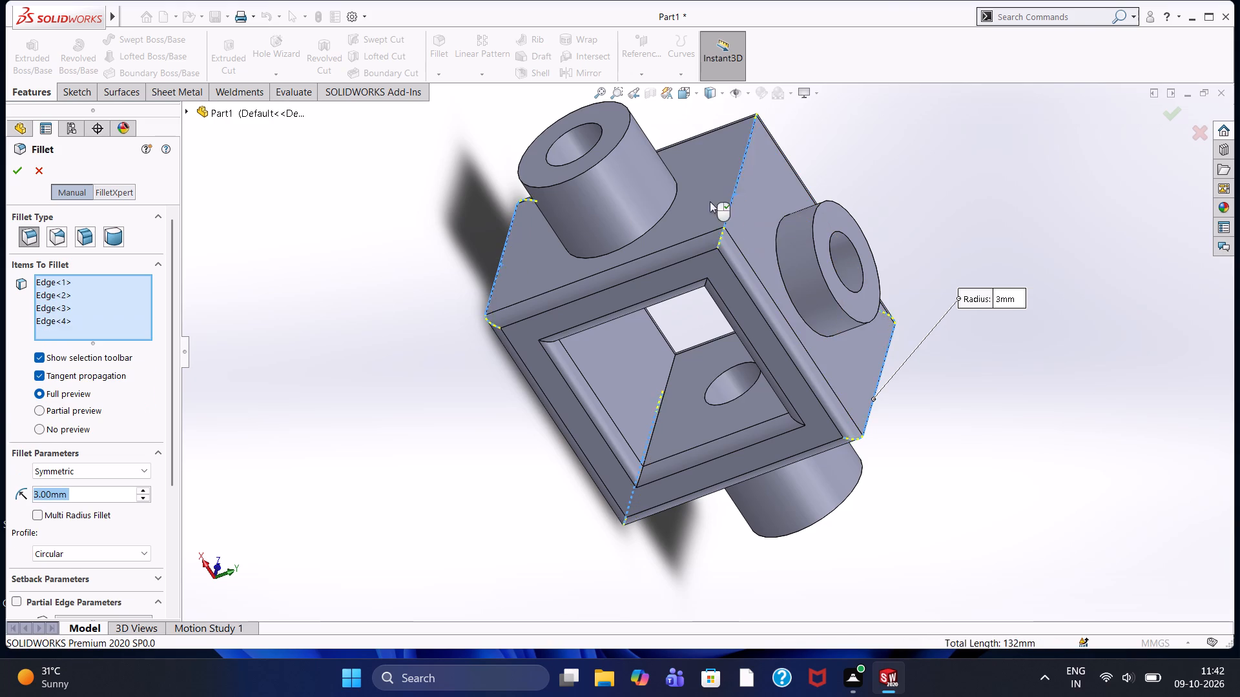
{"action": "left_click", "coordinate": [23, 166]}
{"action": "left_click", "coordinate": [323, 297]}
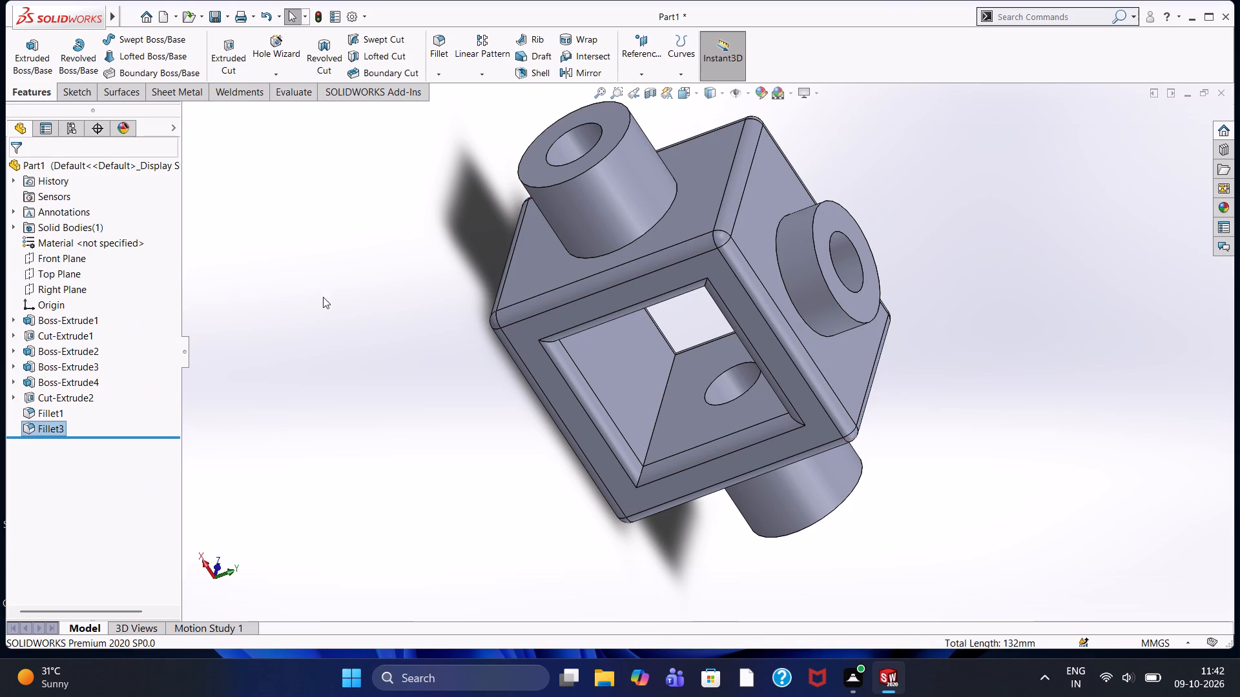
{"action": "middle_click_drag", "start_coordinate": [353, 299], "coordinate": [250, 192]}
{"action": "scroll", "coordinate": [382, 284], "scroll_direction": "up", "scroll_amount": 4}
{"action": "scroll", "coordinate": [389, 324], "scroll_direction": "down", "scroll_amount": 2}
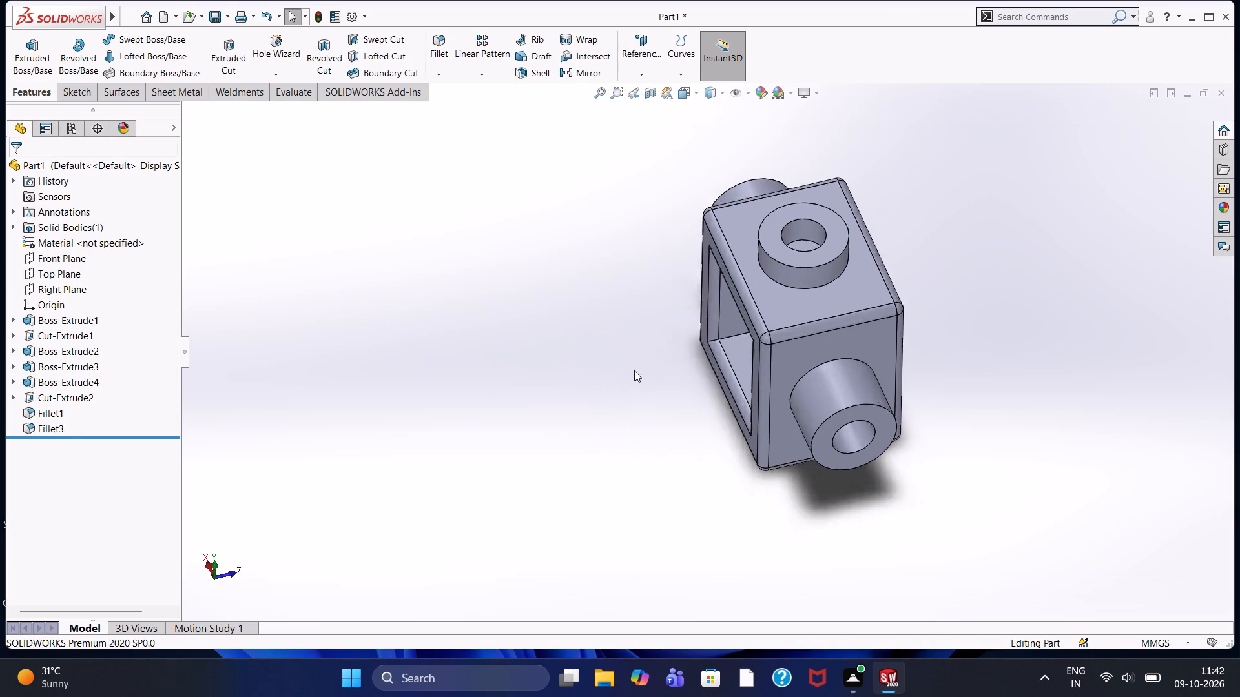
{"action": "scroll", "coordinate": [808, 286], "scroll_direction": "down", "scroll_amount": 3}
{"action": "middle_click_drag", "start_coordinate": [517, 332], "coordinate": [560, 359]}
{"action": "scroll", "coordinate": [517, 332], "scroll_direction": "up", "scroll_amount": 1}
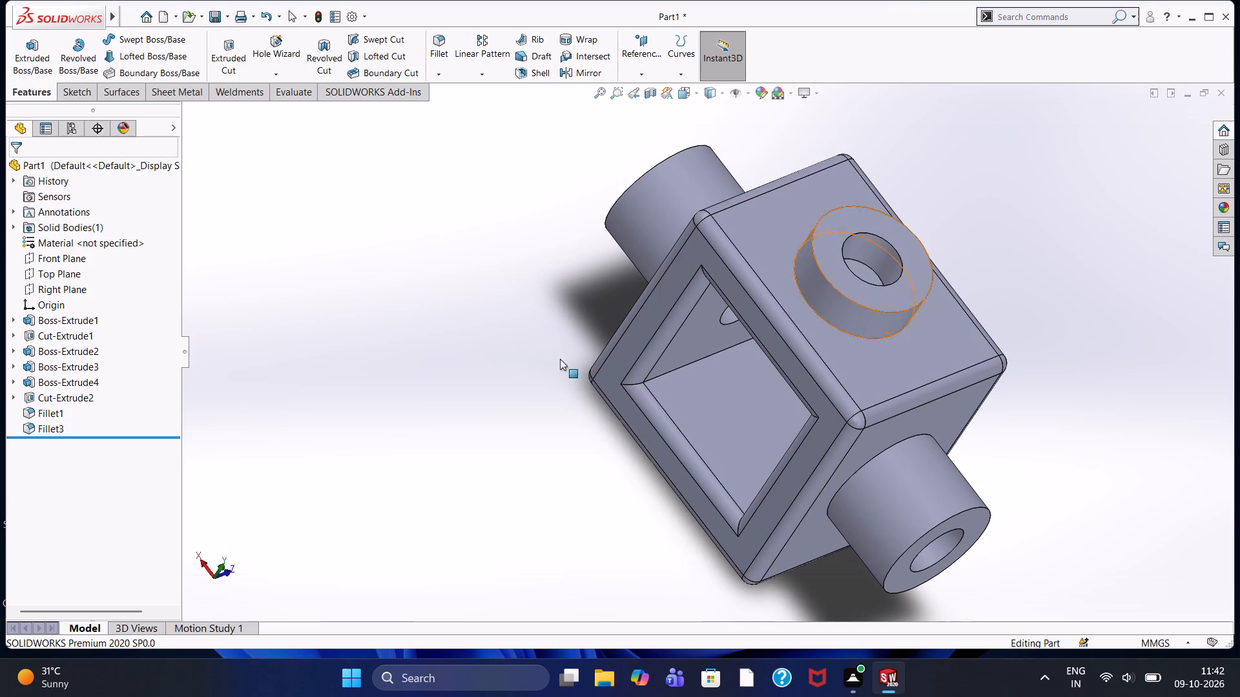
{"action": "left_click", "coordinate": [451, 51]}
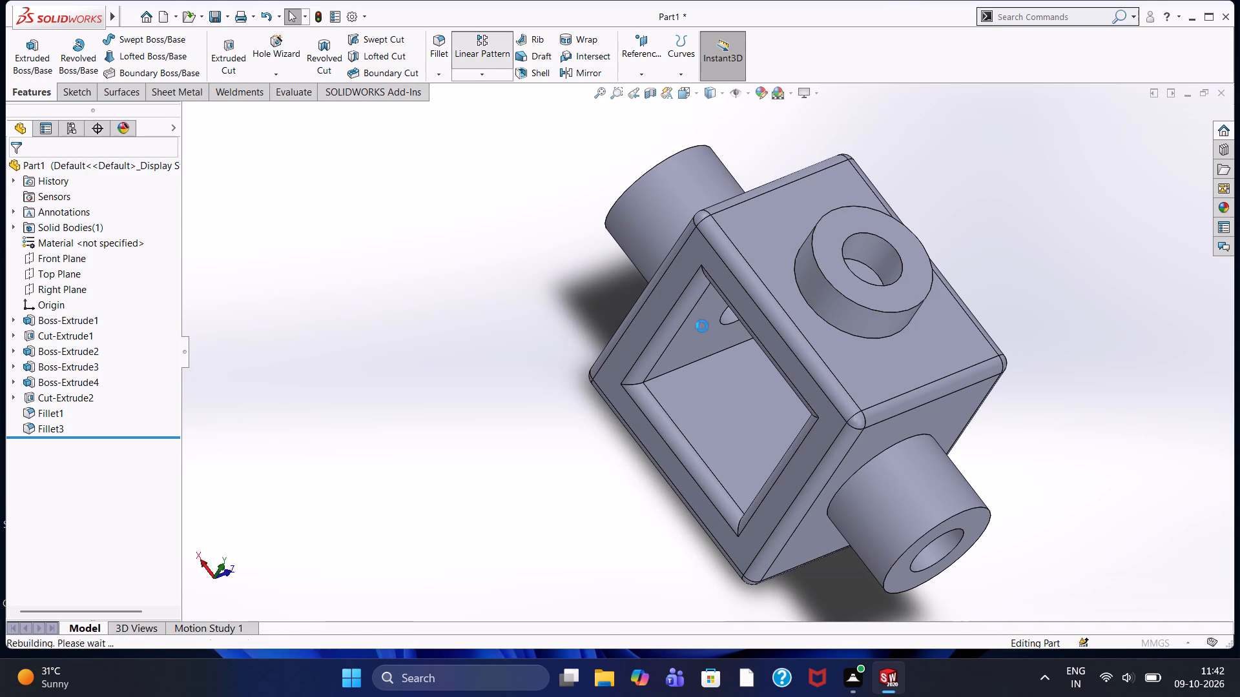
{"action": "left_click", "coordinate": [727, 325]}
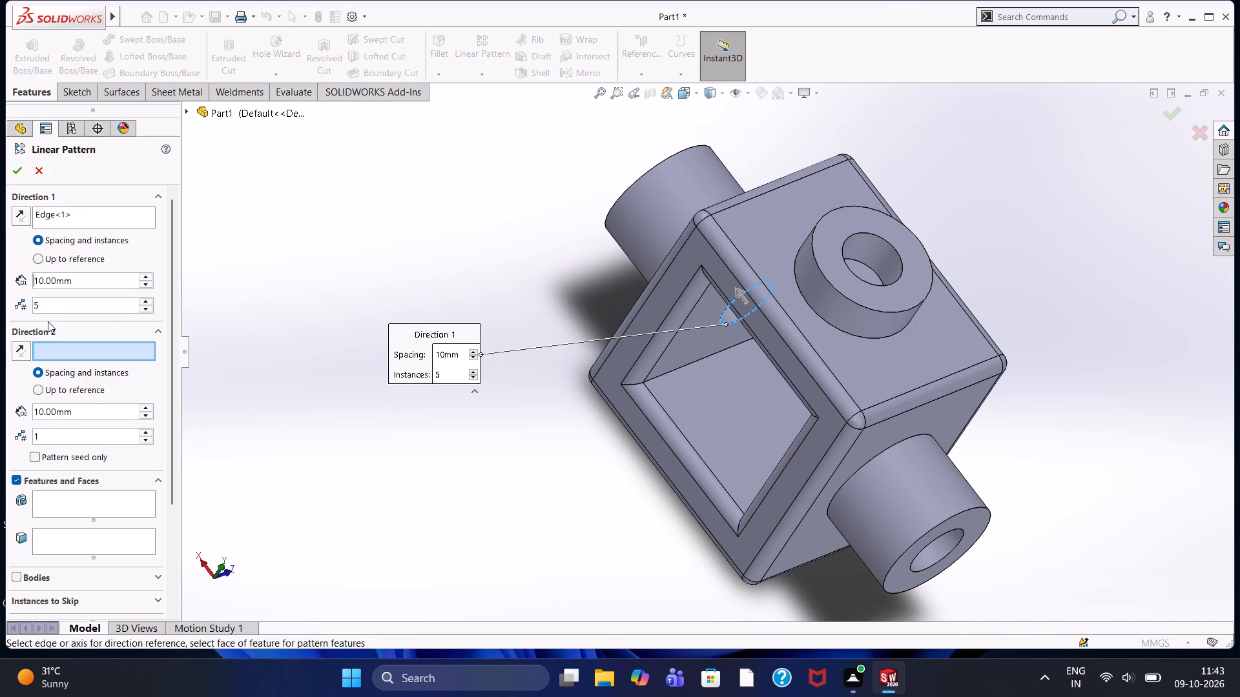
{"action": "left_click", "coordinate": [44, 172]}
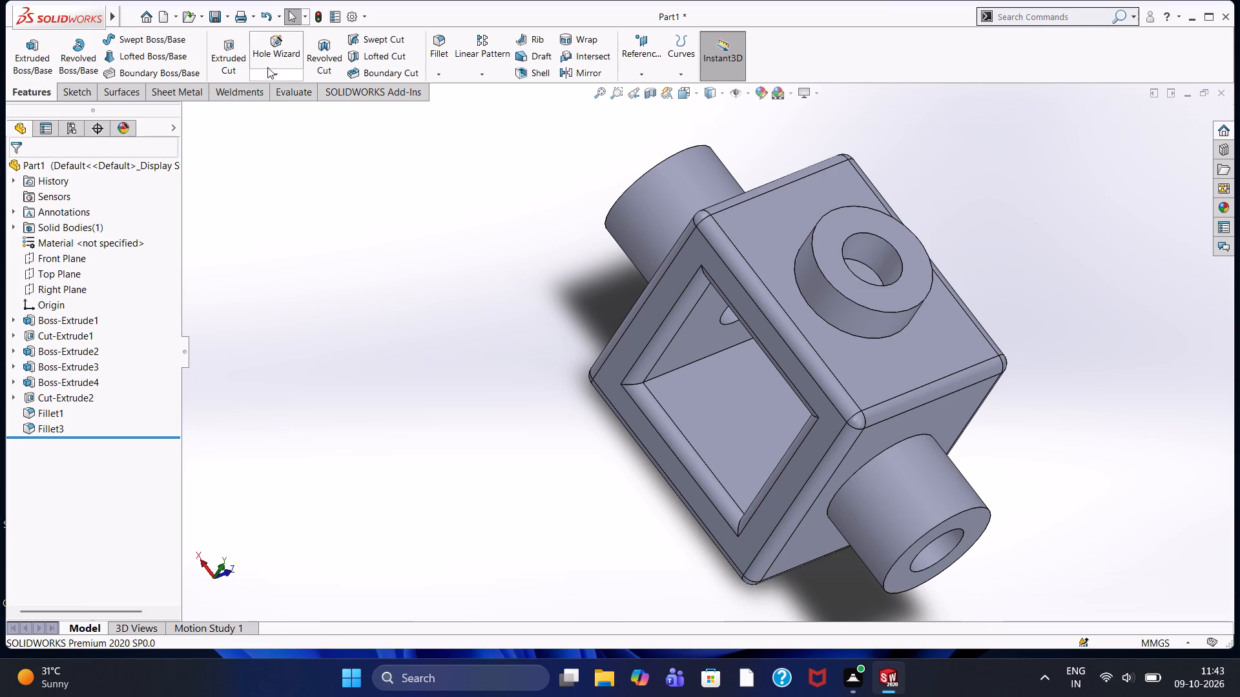
Start a 1 mm fillet on one side bore's edge inside the through-opening and the end face of the top ring boss.
{"action": "left_click", "coordinate": [443, 34]}
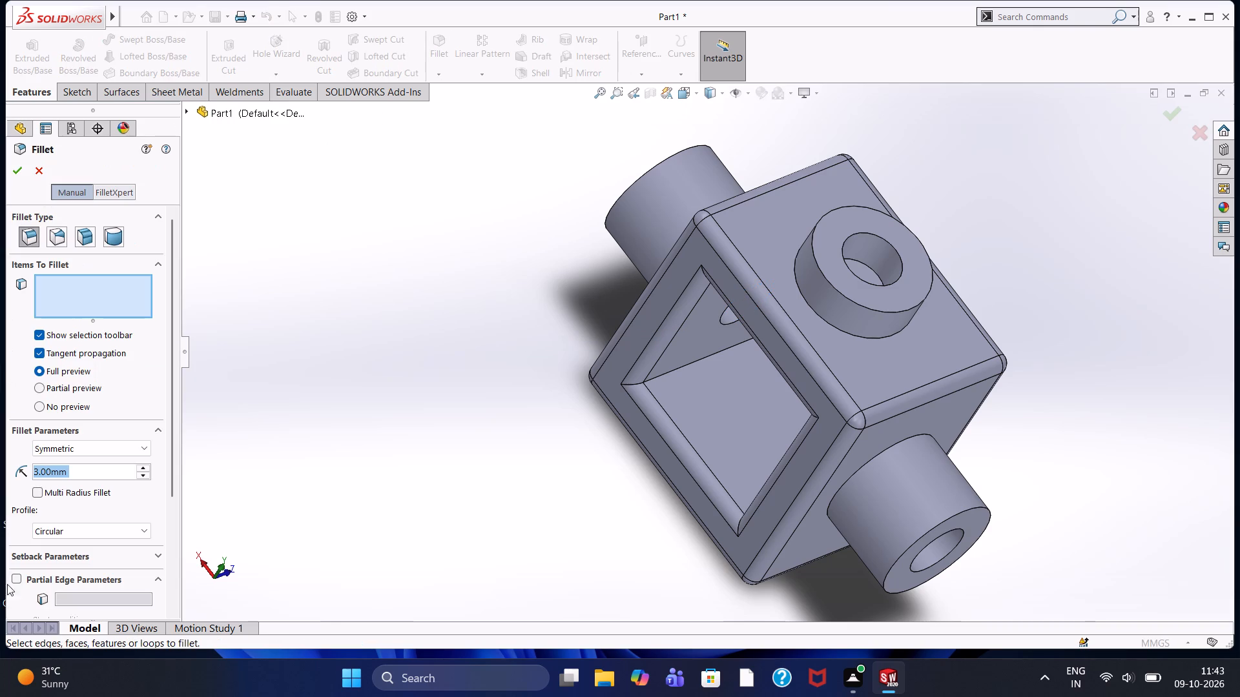
{"action": "key", "text": "1"}
{"action": "key", "text": "Return"}
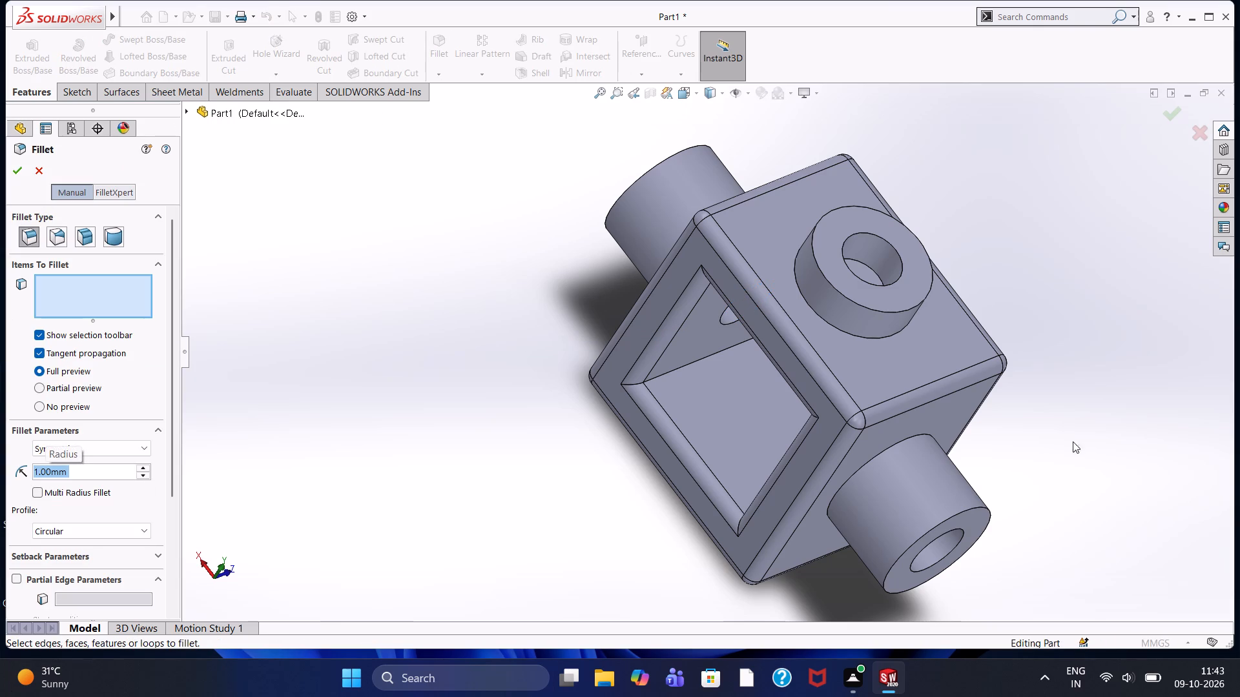
{"action": "left_click", "coordinate": [725, 324]}
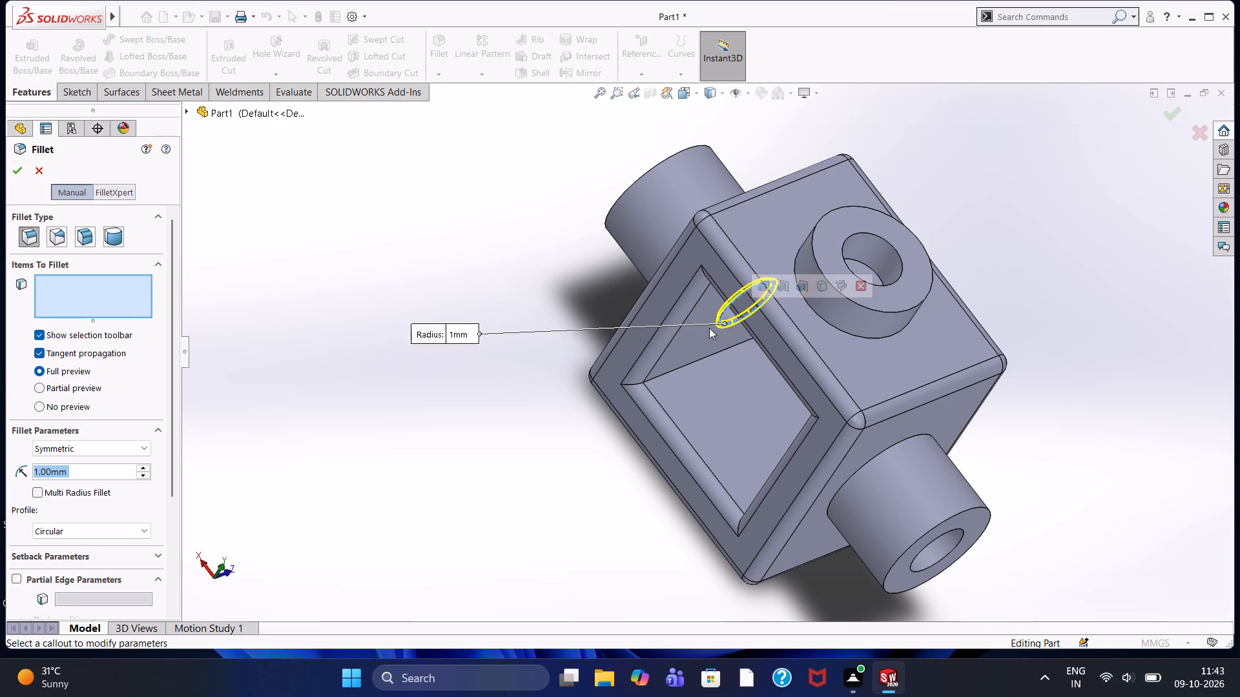
{"action": "scroll", "coordinate": [557, 268], "scroll_direction": "up", "scroll_amount": 1}
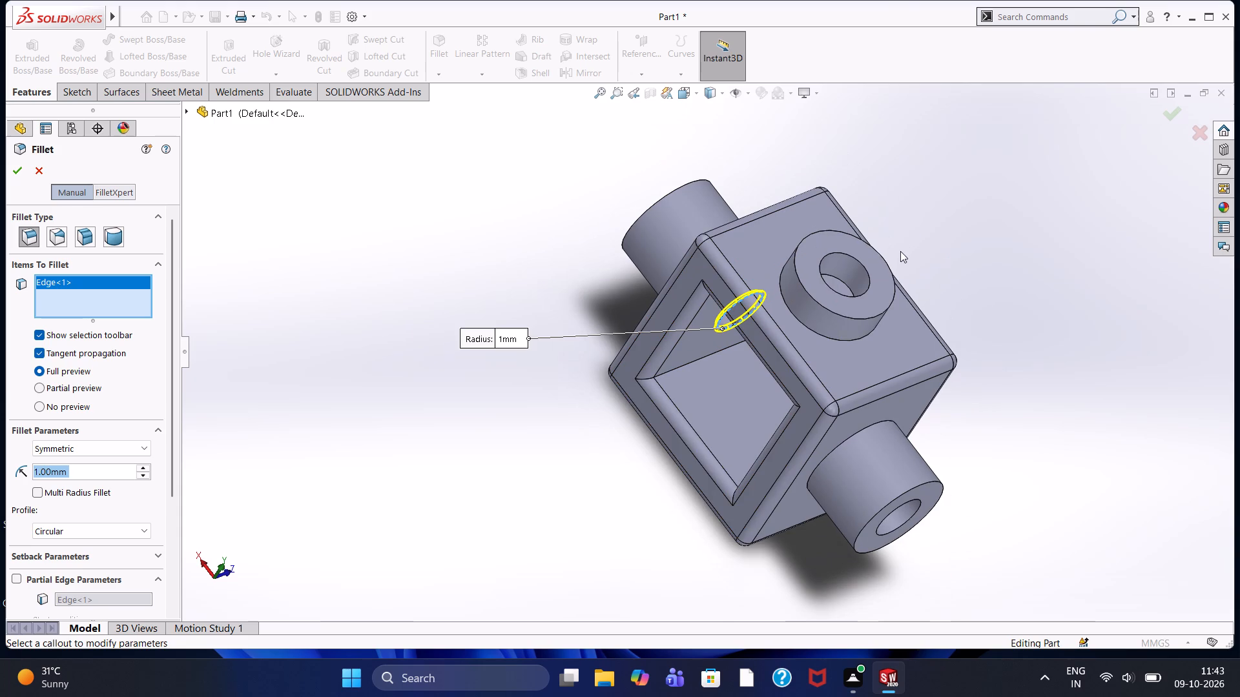
{"action": "left_click", "coordinate": [834, 250]}
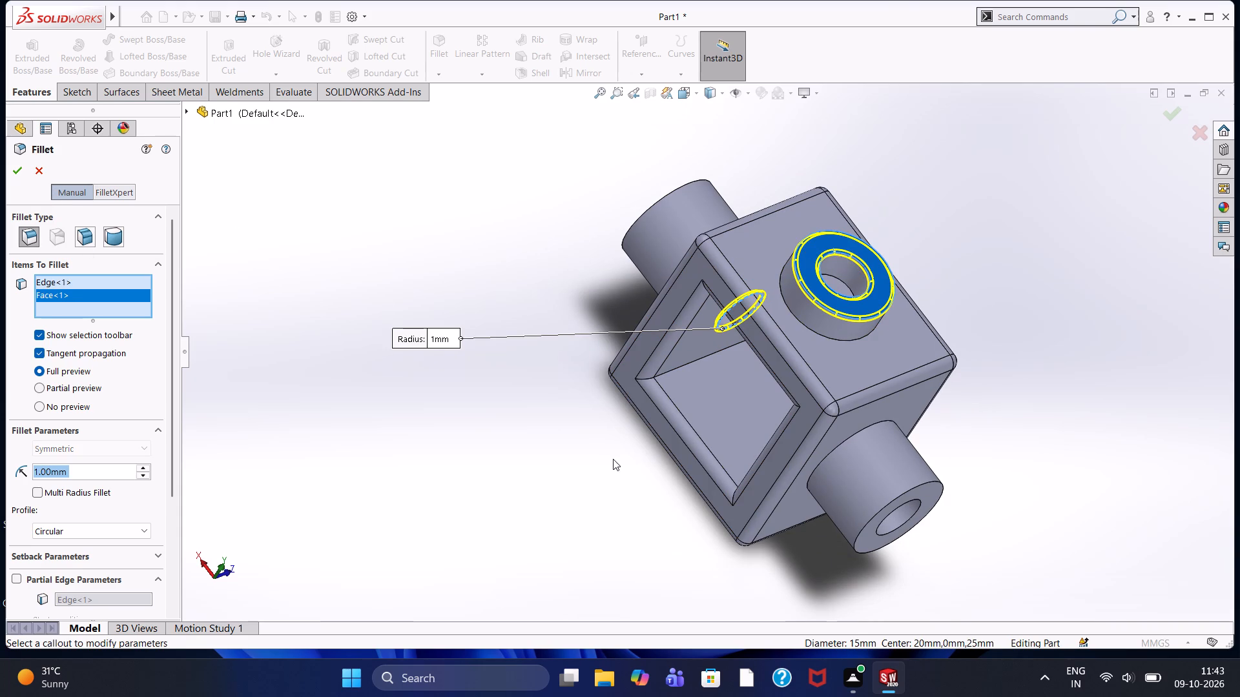
Add the outer and bore edges of both side bosses' end faces to the 1 mm fillet and apply it.
{"action": "scroll", "coordinate": [607, 442], "scroll_direction": "up", "scroll_amount": 2}
{"action": "middle_click_drag", "start_coordinate": [750, 545], "coordinate": [701, 407]}
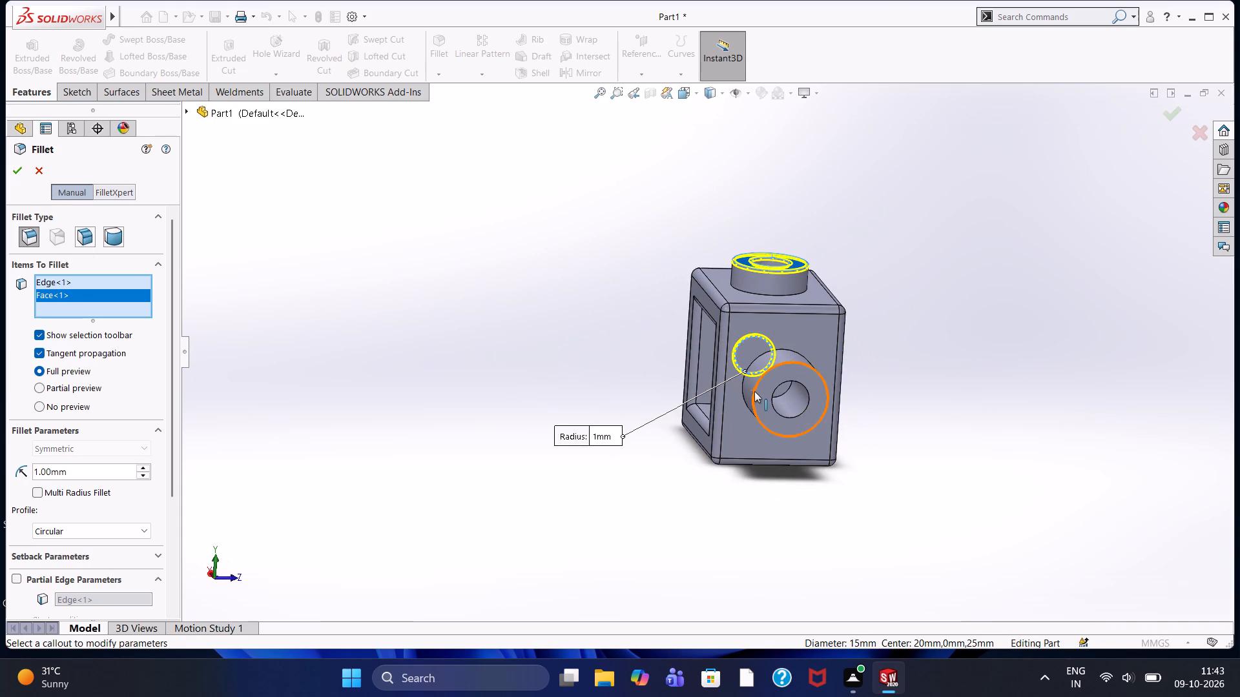
{"action": "left_click", "coordinate": [754, 394]}
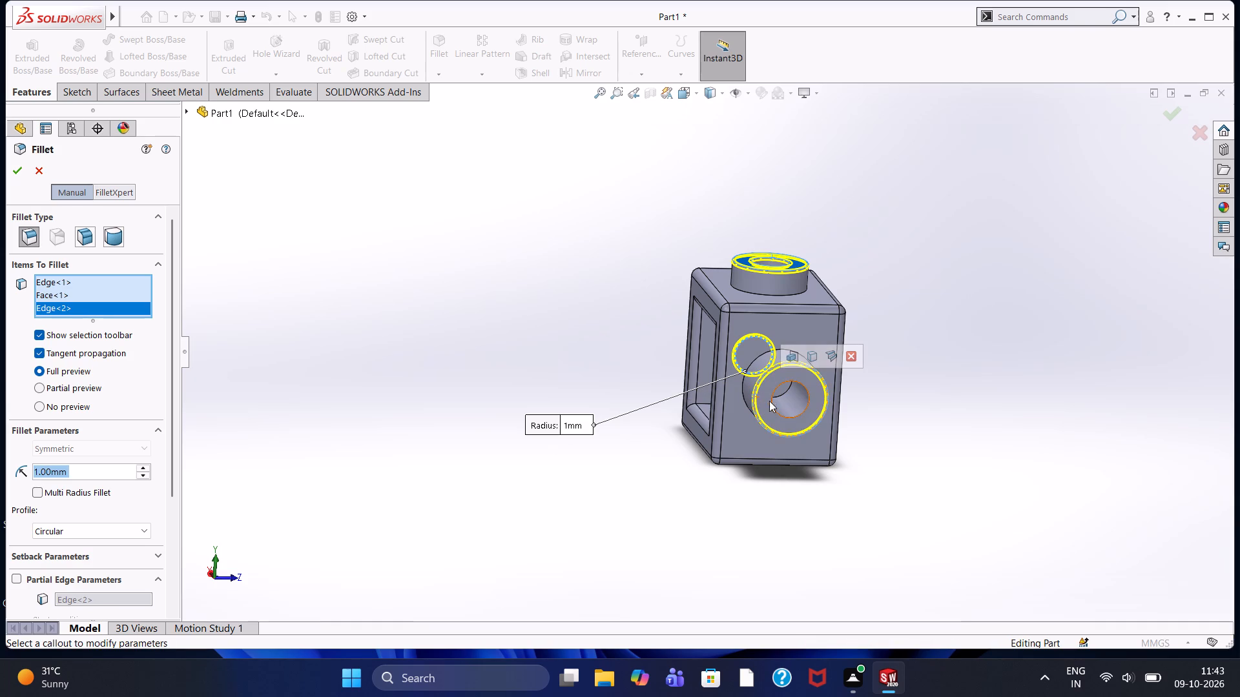
{"action": "left_click", "coordinate": [771, 401]}
{"action": "middle_click_drag", "start_coordinate": [644, 327], "coordinate": [717, 487]}
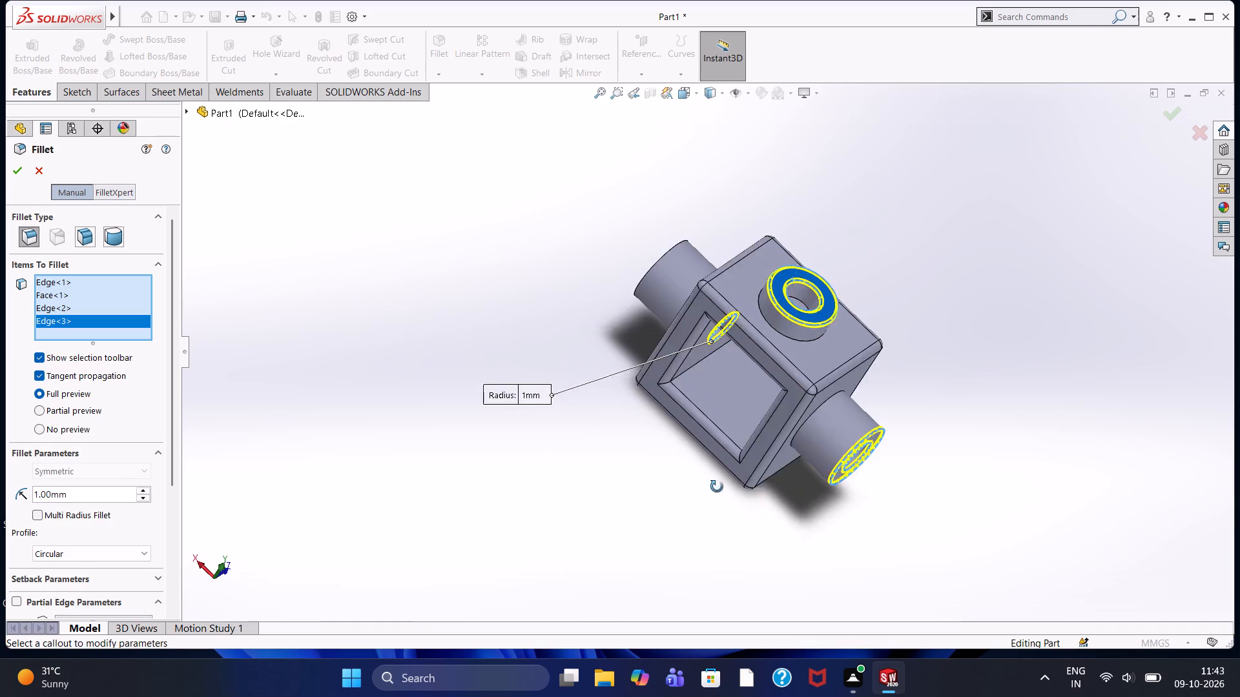
{"action": "middle_click_drag", "start_coordinate": [717, 487], "coordinate": [745, 538]}
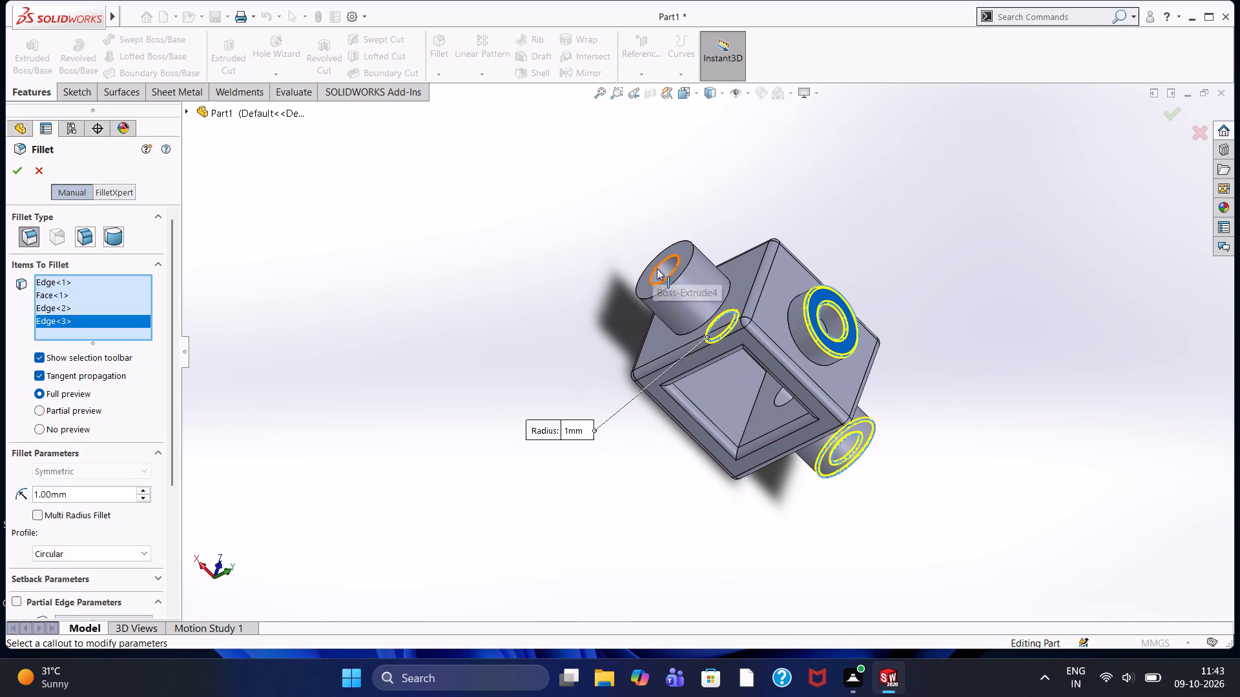
{"action": "left_click", "coordinate": [657, 268]}
{"action": "left_click", "coordinate": [646, 298]}
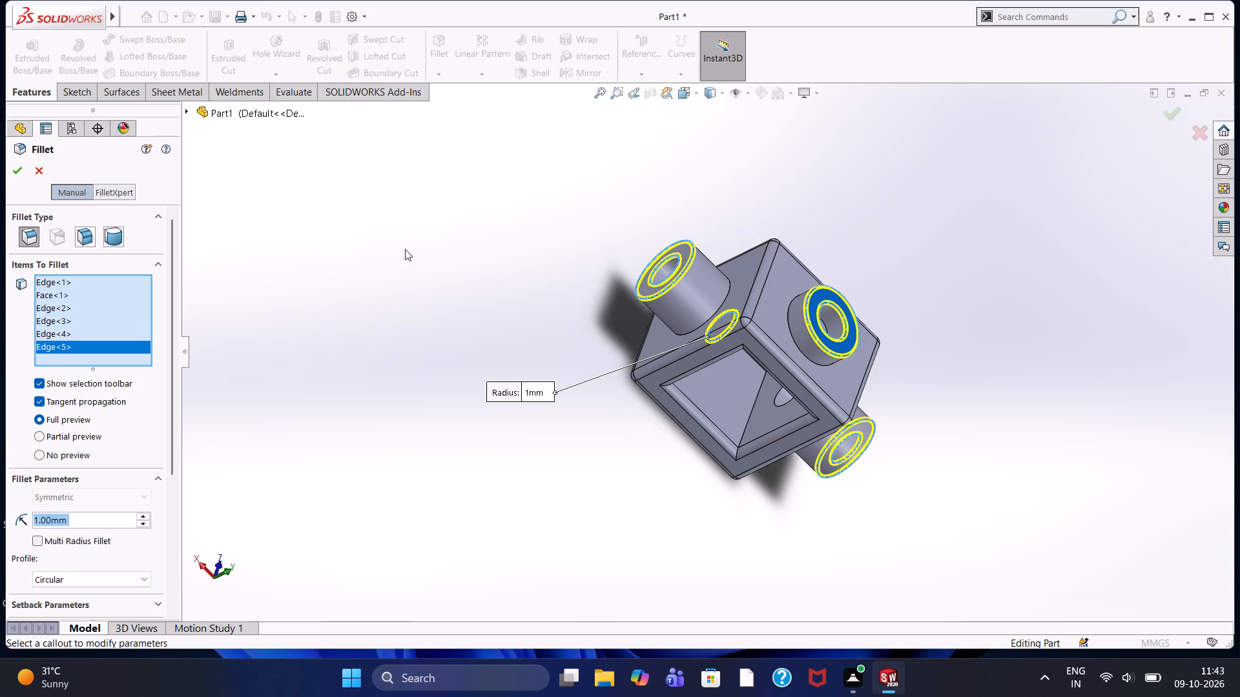
{"action": "middle_click_drag", "start_coordinate": [450, 279], "coordinate": [387, 146]}
{"action": "scroll", "coordinate": [386, 145], "scroll_direction": "down", "scroll_amount": 1}
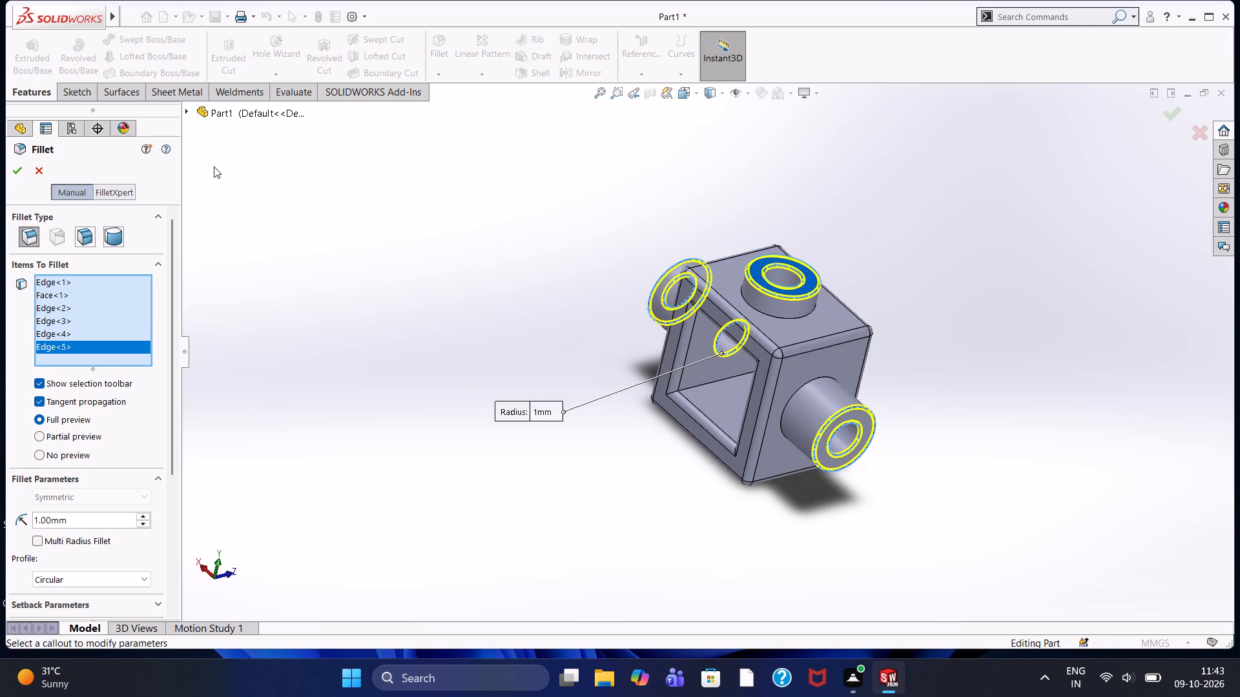
{"action": "left_click", "coordinate": [10, 174]}
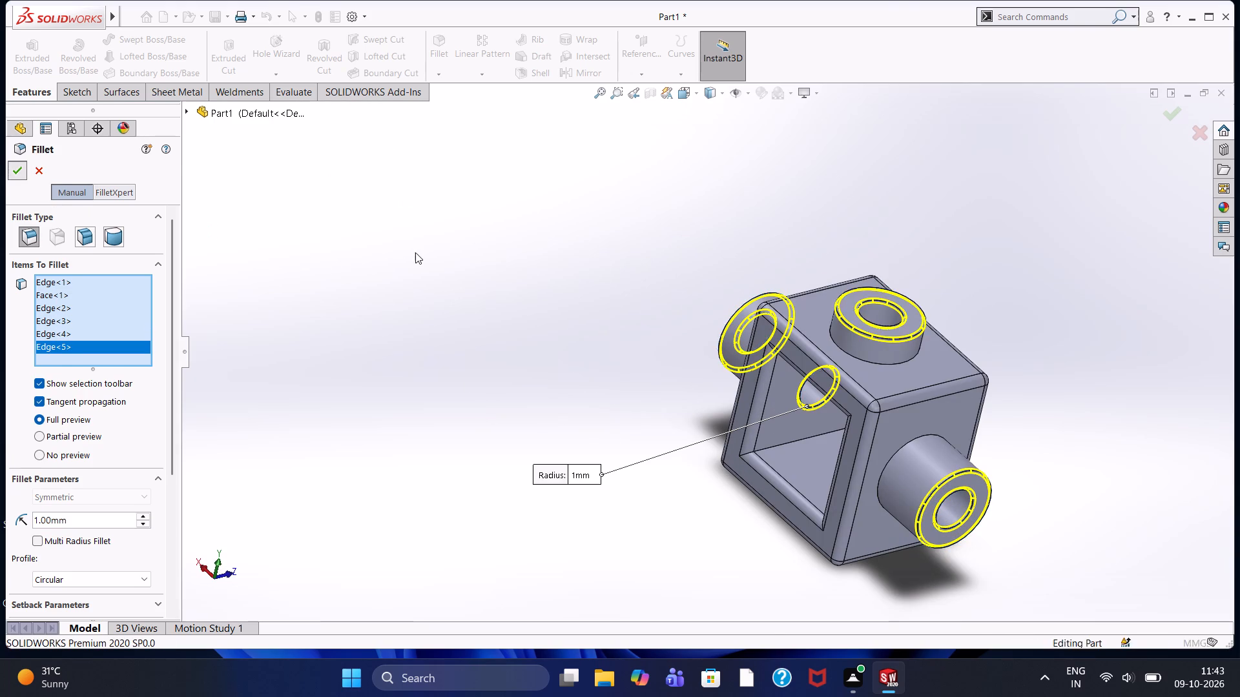
{"action": "left_click", "coordinate": [655, 275]}
Apply the gloss blue painted car appearance to the whole part.
{"action": "scroll", "coordinate": [644, 256], "scroll_direction": "up", "scroll_amount": 1}
{"action": "middle_click_drag", "start_coordinate": [644, 256], "coordinate": [584, 201]}
{"action": "middle_click_drag", "start_coordinate": [614, 235], "coordinate": [652, 260]}
{"action": "scroll", "coordinate": [615, 238], "scroll_direction": "down", "scroll_amount": 1}
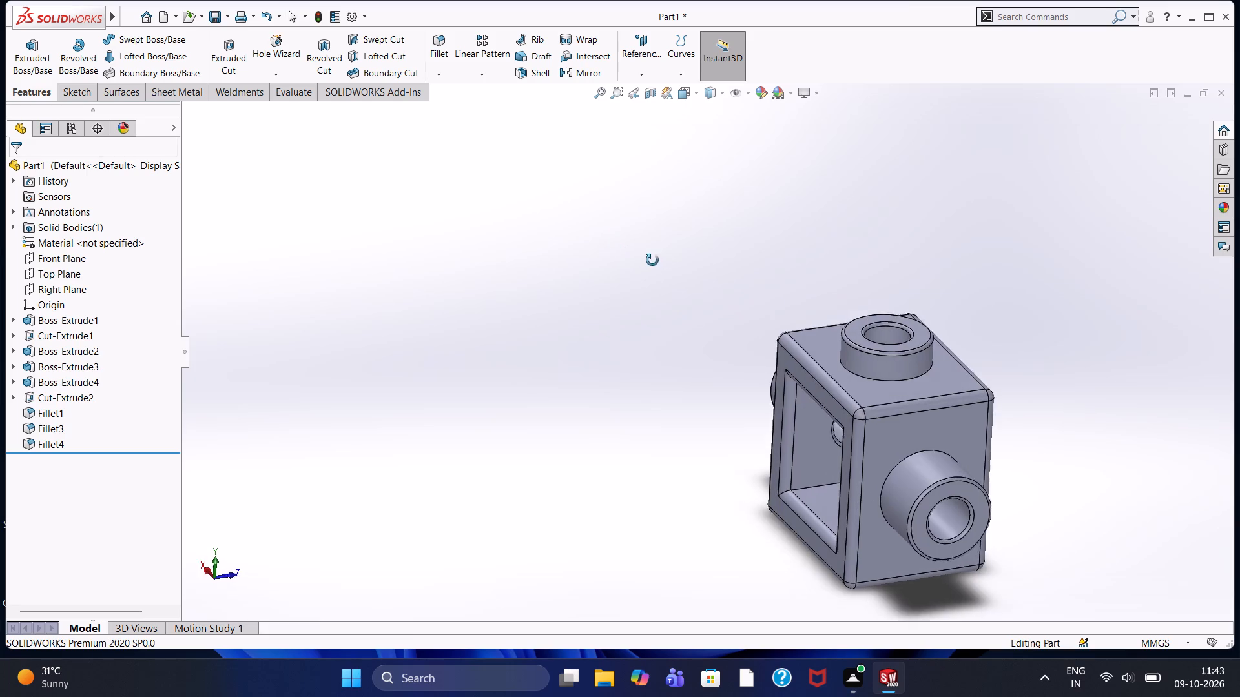
{"action": "middle_click_drag", "start_coordinate": [652, 260], "coordinate": [665, 265]}
{"action": "left_click", "coordinate": [758, 93]}
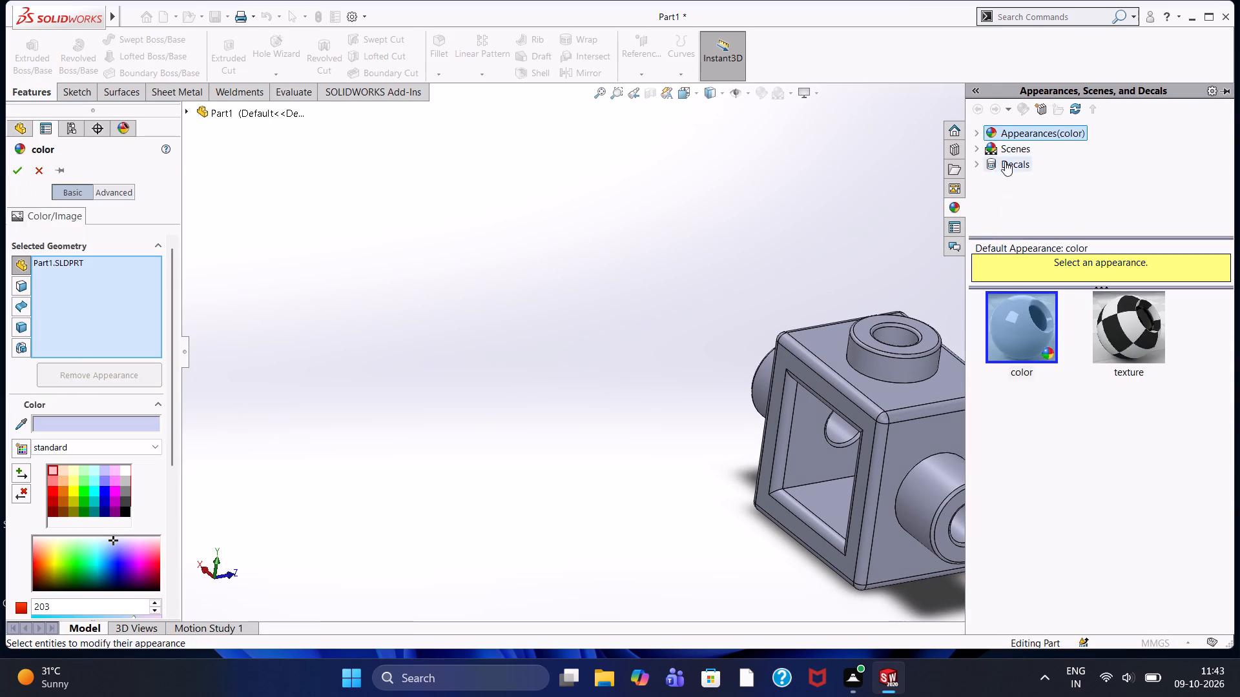
{"action": "left_click", "coordinate": [981, 130]}
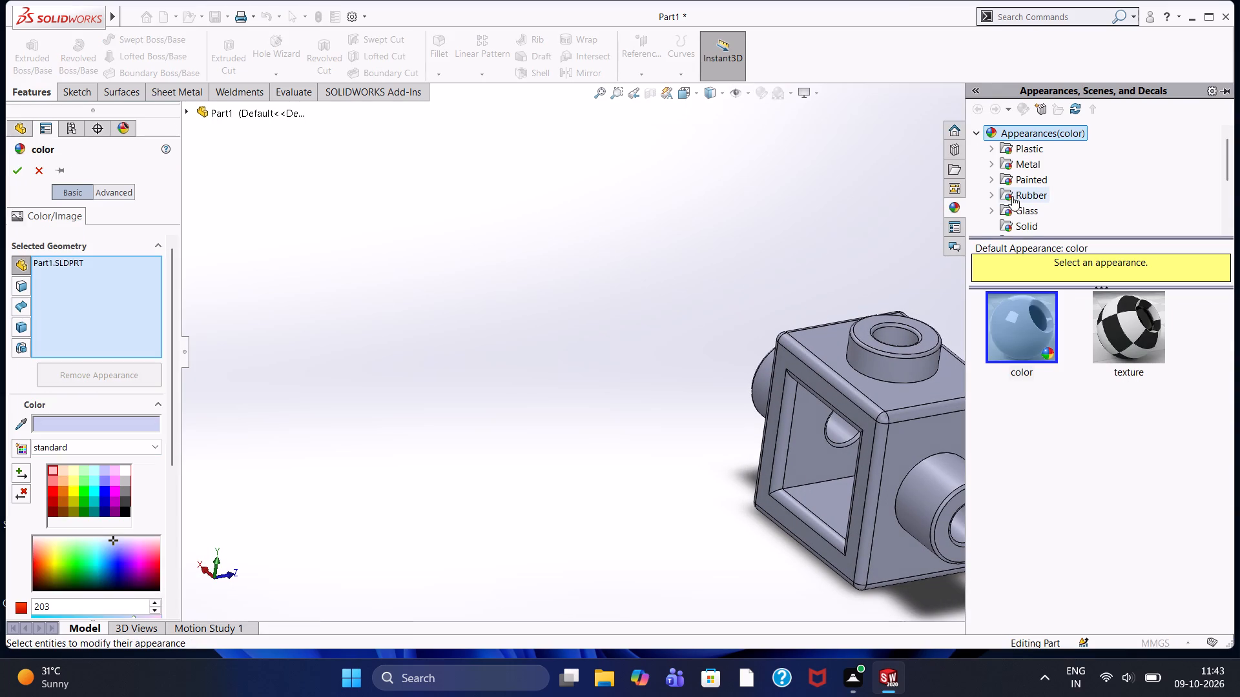
{"action": "left_click", "coordinate": [998, 180]}
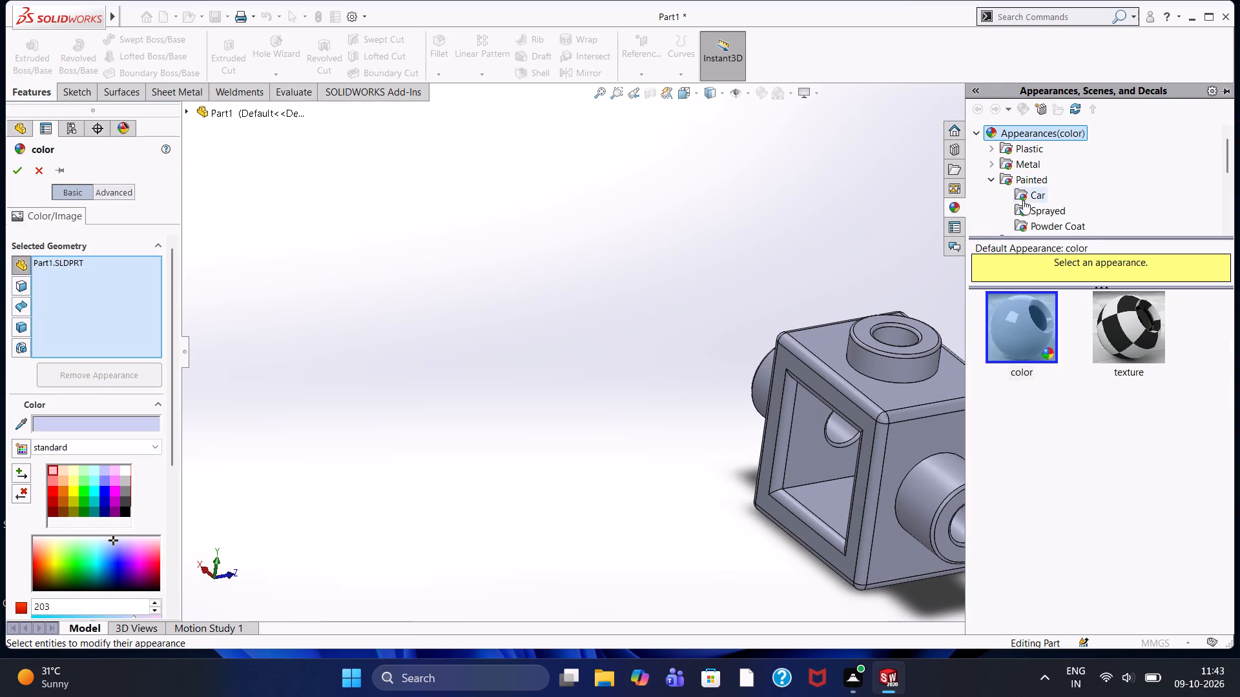
{"action": "left_click", "coordinate": [1024, 199]}
{"action": "left_click_drag", "start_coordinate": [1126, 545], "coordinate": [1067, 516]}
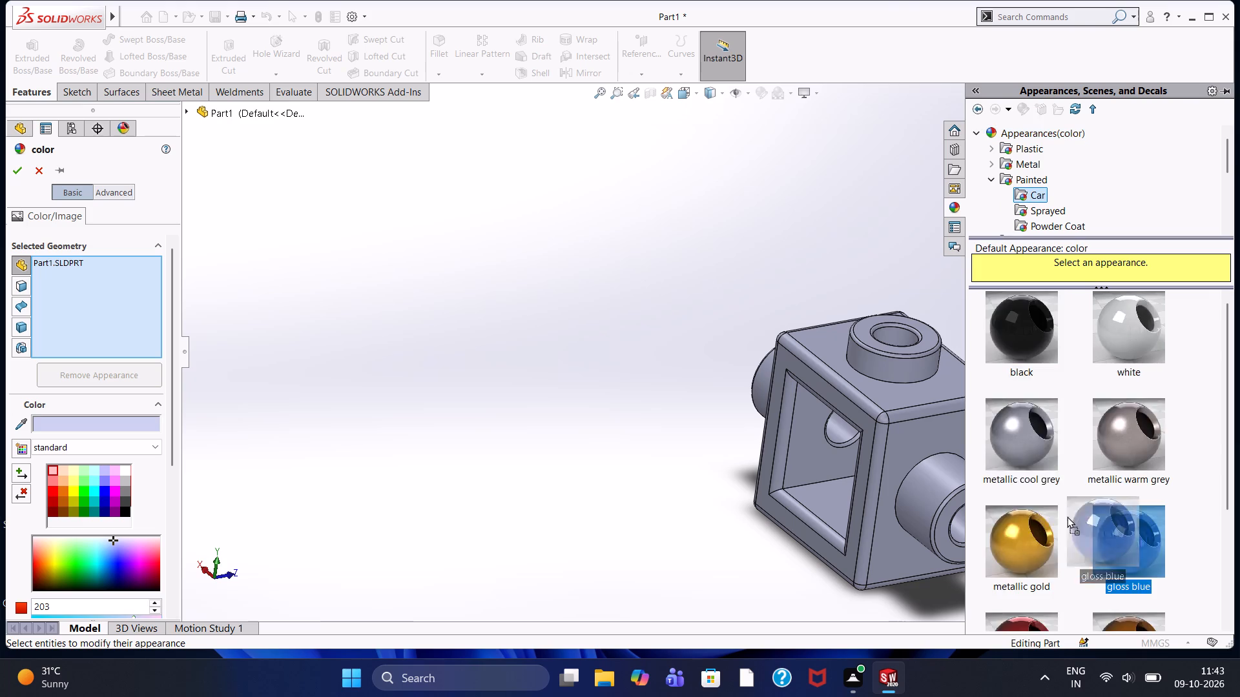
{"action": "left_click_drag", "start_coordinate": [1067, 516], "coordinate": [894, 411]}
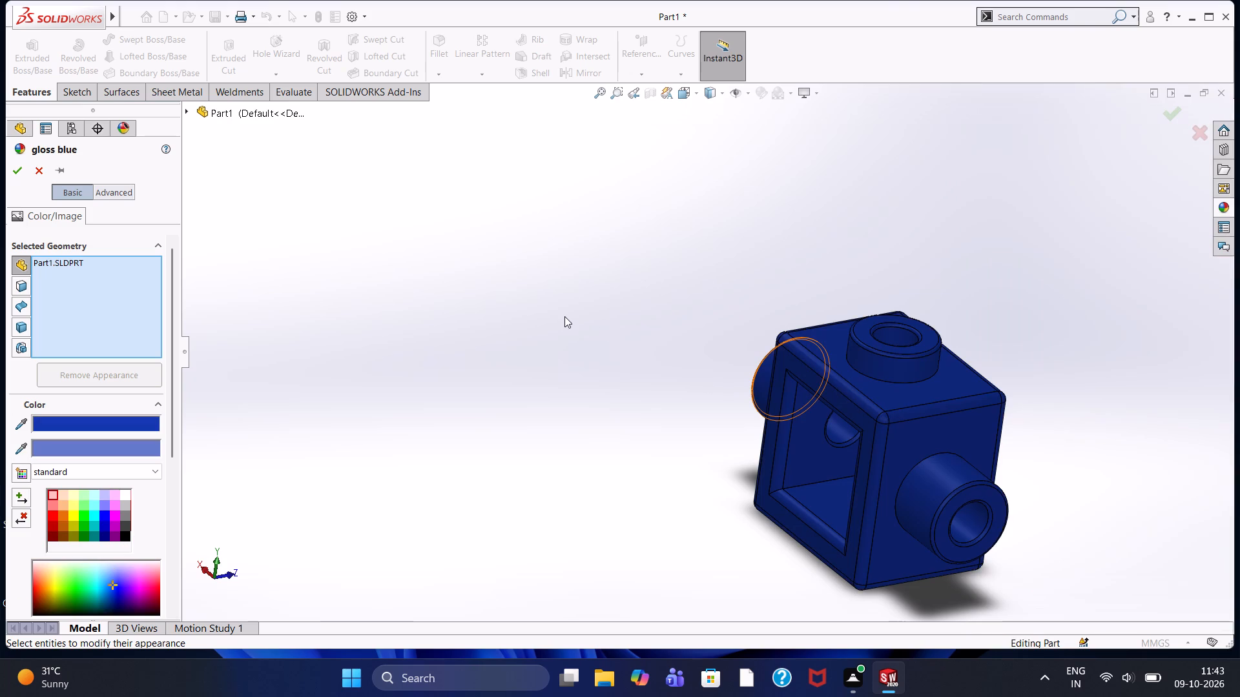
{"action": "left_click", "coordinate": [564, 316]}
{"action": "left_click", "coordinate": [1166, 115]}
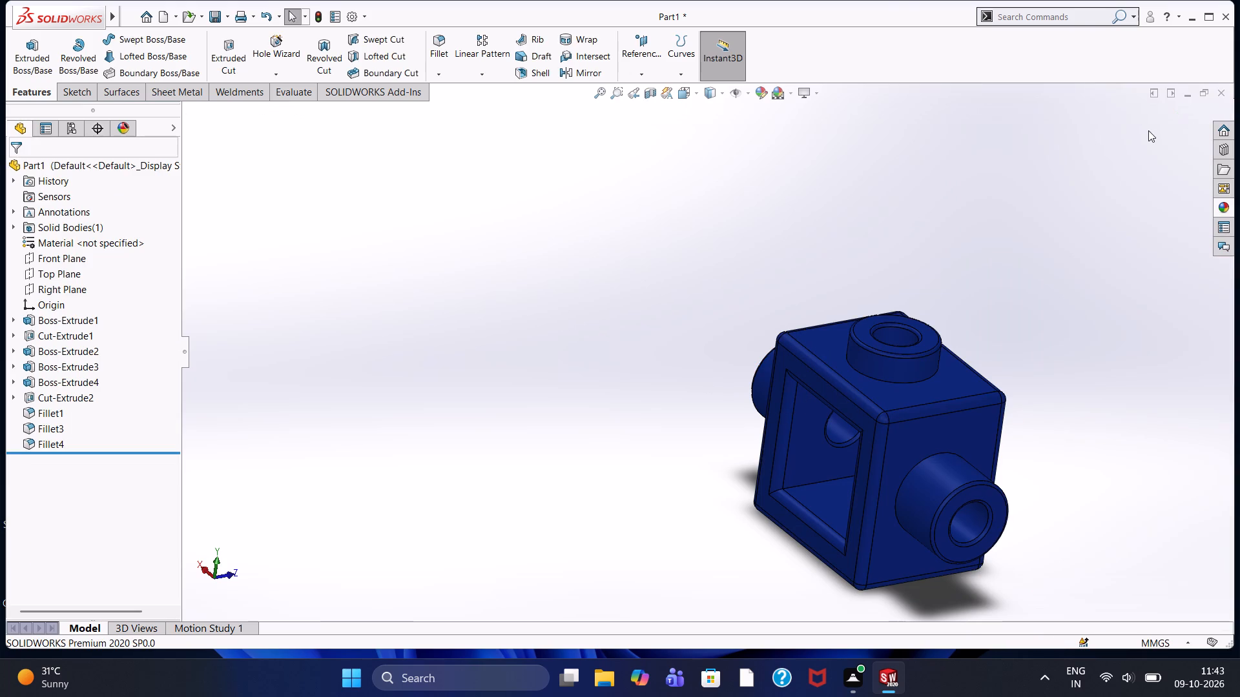
Fillet the other side bore's circular edge on the inner wall of the through-opening with a 1 mm radius.
{"action": "key", "text": "ctrl+7"}
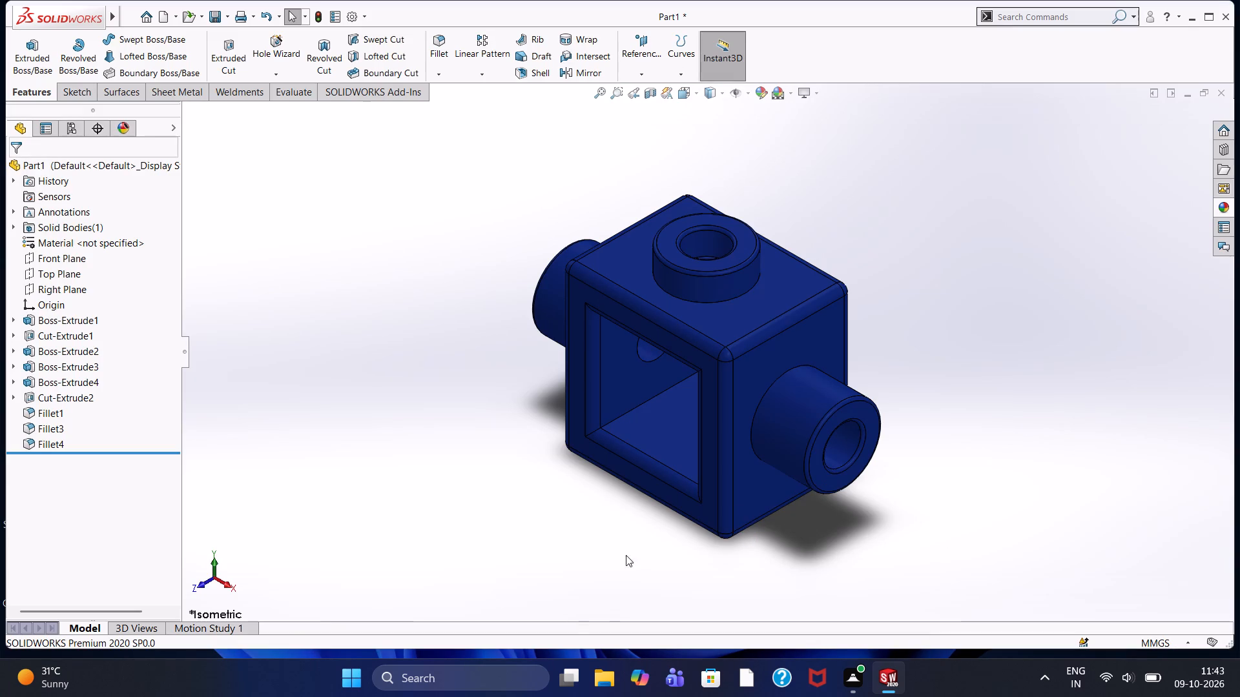
{"action": "scroll", "coordinate": [601, 452], "scroll_direction": "down", "scroll_amount": 1}
{"action": "scroll", "coordinate": [664, 401], "scroll_direction": "up", "scroll_amount": 2}
{"action": "scroll", "coordinate": [723, 376], "scroll_direction": "down", "scroll_amount": 6}
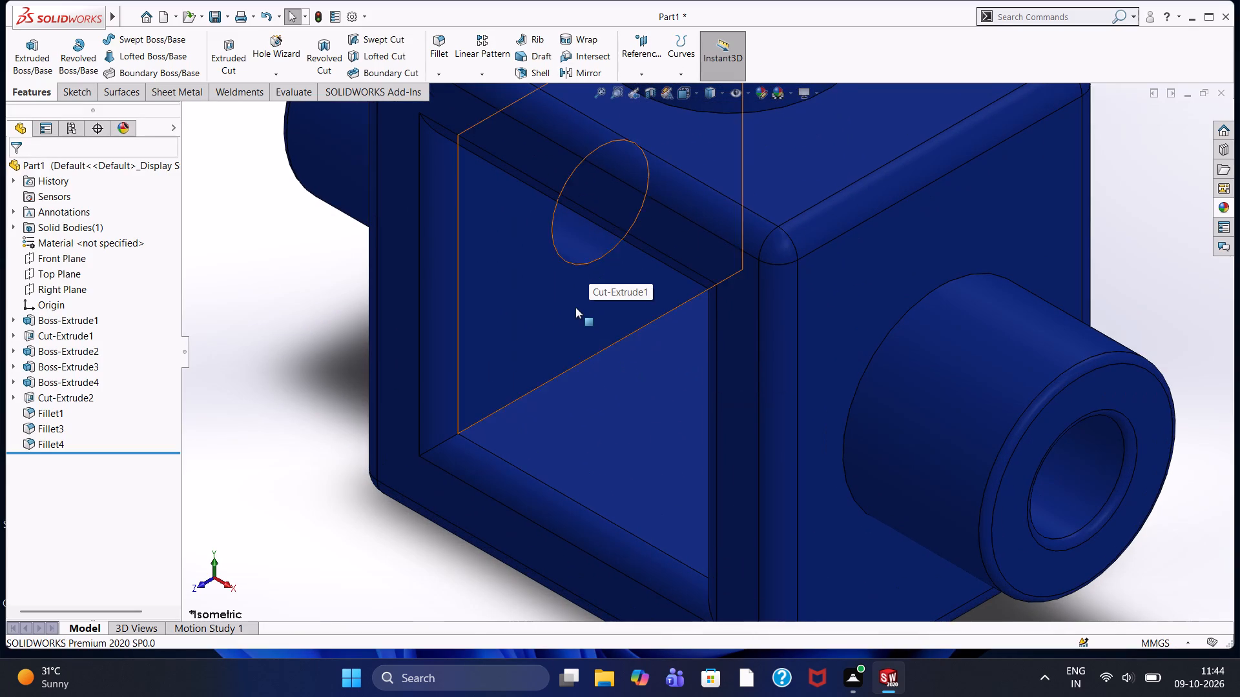
{"action": "scroll", "coordinate": [575, 312], "scroll_direction": "down", "scroll_amount": 3}
{"action": "scroll", "coordinate": [576, 309], "scroll_direction": "up", "scroll_amount": 3}
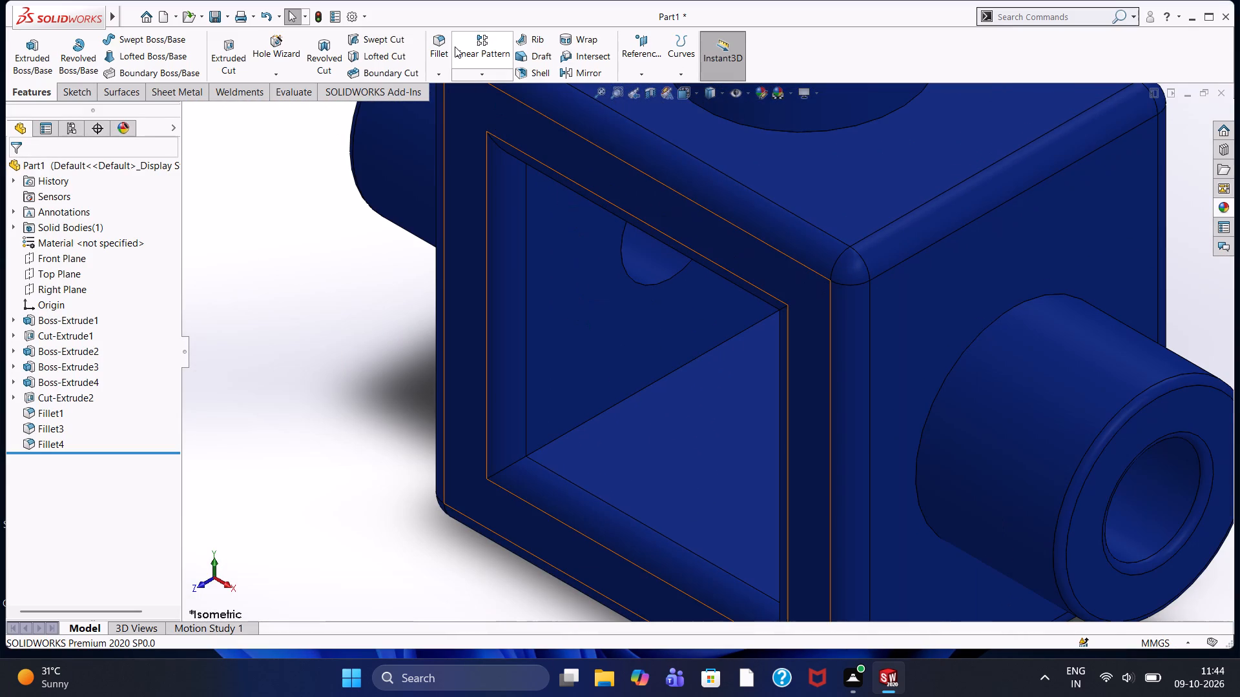
{"action": "left_click", "coordinate": [436, 41]}
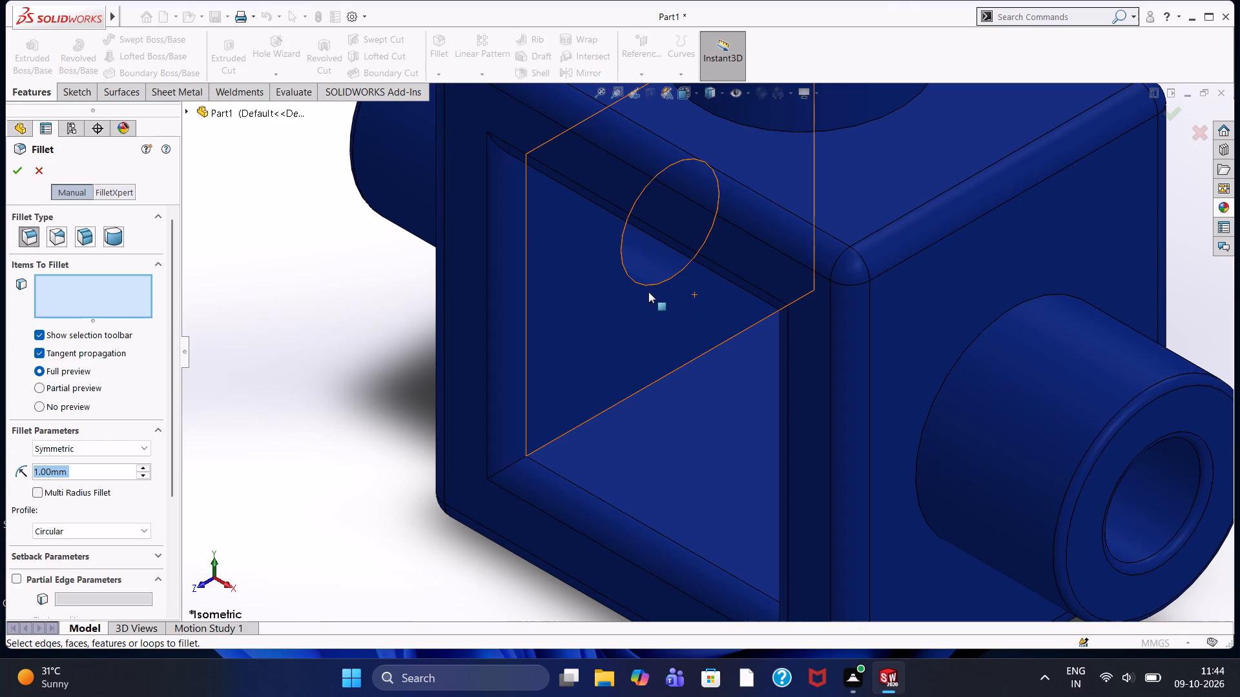
{"action": "left_click", "coordinate": [652, 285]}
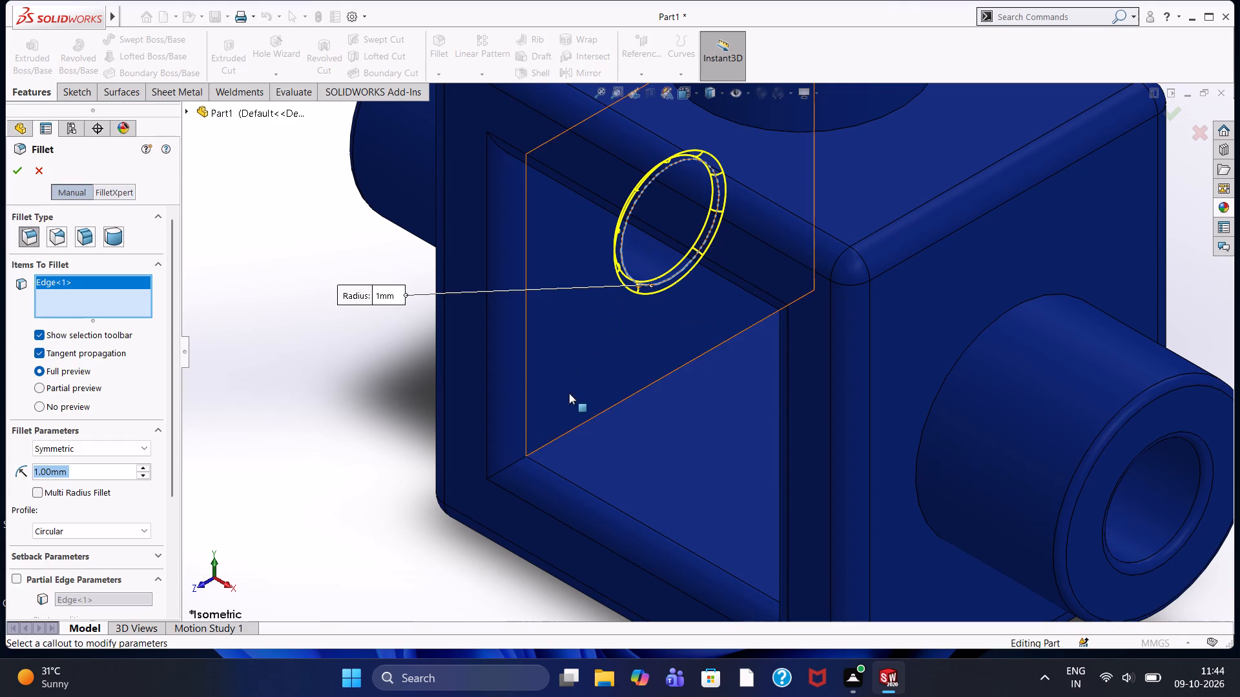
{"action": "middle_click_drag", "start_coordinate": [366, 398], "coordinate": [457, 499]}
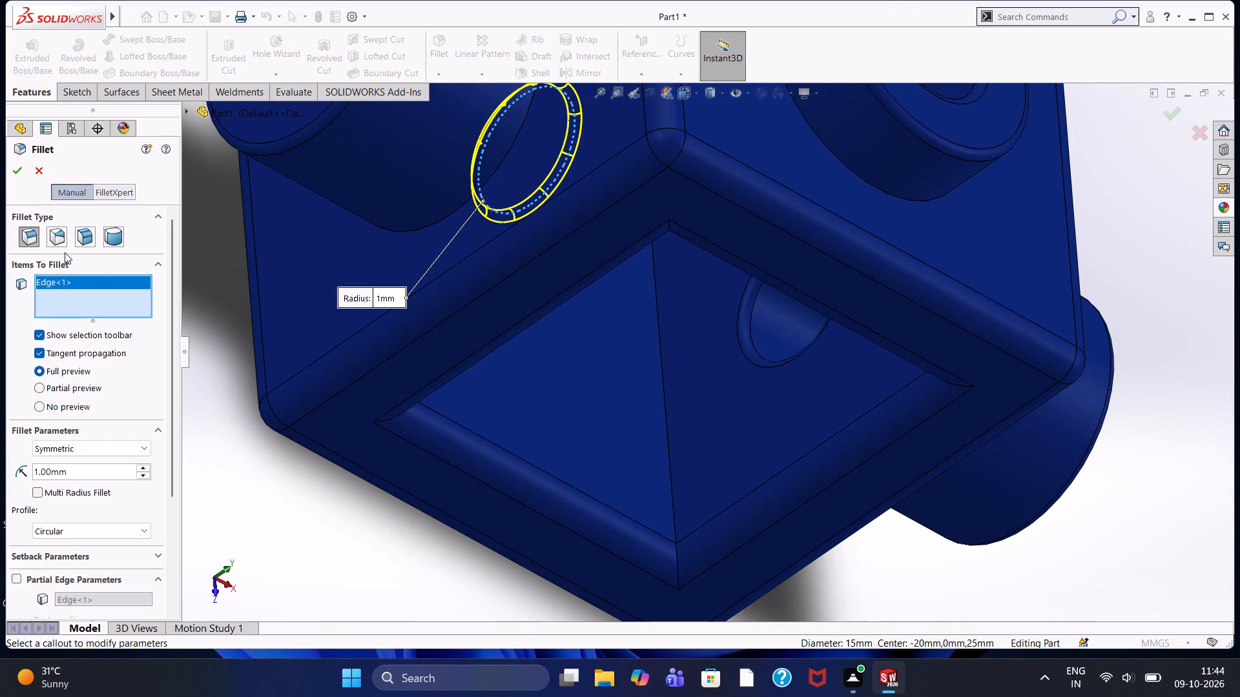
{"action": "left_click", "coordinate": [22, 174]}
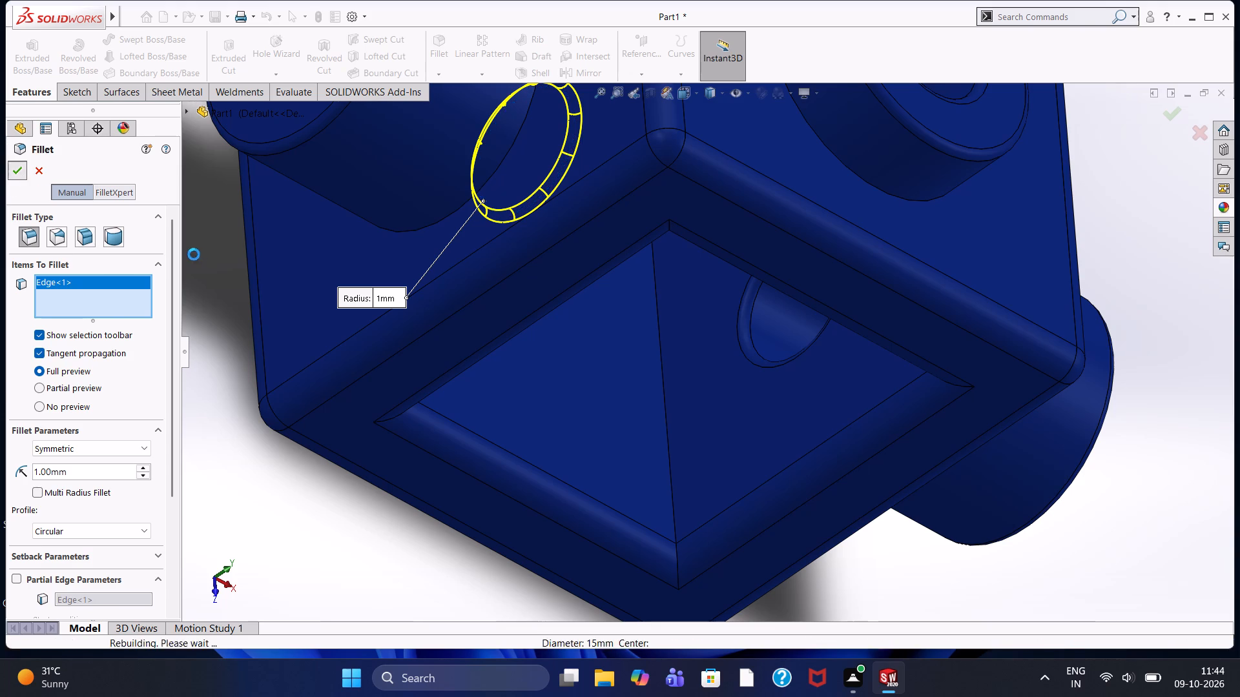
Fillet the circular edge at the bottom of the top ring boss's bore with a 1 mm radius.
{"action": "scroll", "coordinate": [251, 270], "scroll_direction": "up", "scroll_amount": 2}
{"action": "scroll", "coordinate": [251, 270], "scroll_direction": "down", "scroll_amount": 1}
{"action": "scroll", "coordinate": [271, 270], "scroll_direction": "up", "scroll_amount": 1}
{"action": "middle_click_drag", "start_coordinate": [271, 270], "coordinate": [271, 267]}
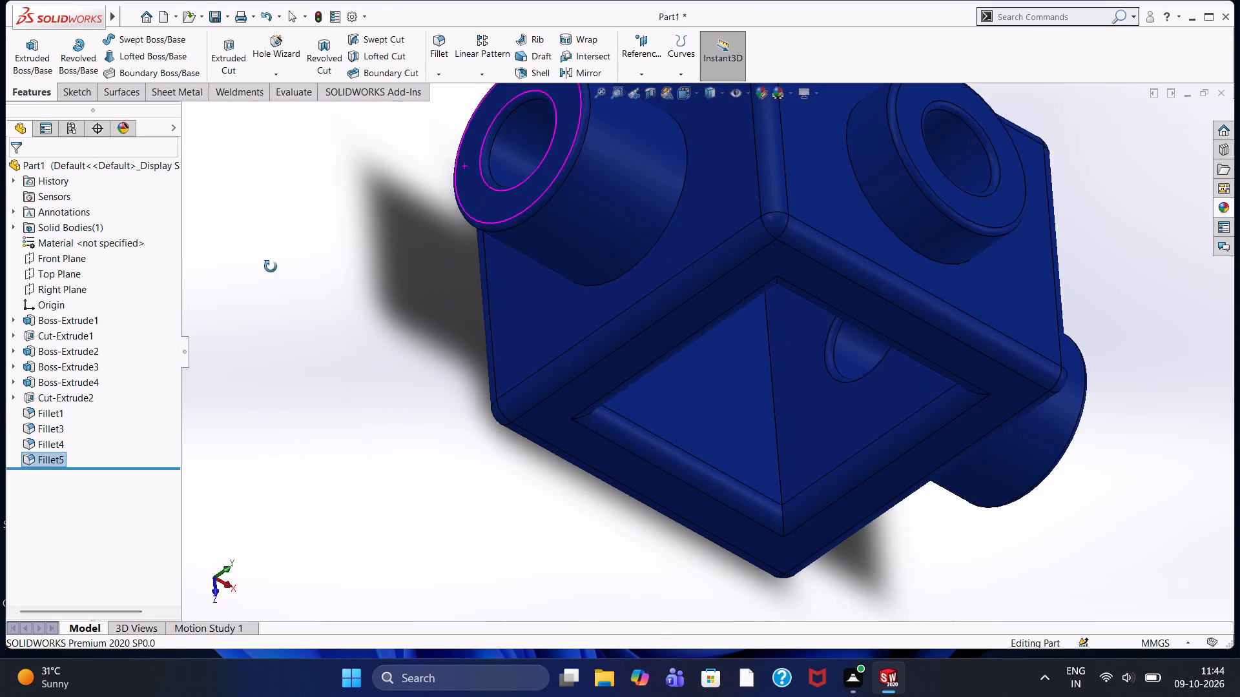
{"action": "middle_click_drag", "start_coordinate": [271, 267], "coordinate": [271, 259]}
{"action": "middle_click_drag", "start_coordinate": [349, 287], "coordinate": [253, 221]}
{"action": "scroll", "coordinate": [498, 219], "scroll_direction": "down", "scroll_amount": 3}
{"action": "scroll", "coordinate": [526, 206], "scroll_direction": "up", "scroll_amount": 4}
{"action": "scroll", "coordinate": [641, 202], "scroll_direction": "up", "scroll_amount": 3}
{"action": "scroll", "coordinate": [508, 245], "scroll_direction": "down", "scroll_amount": 1}
{"action": "scroll", "coordinate": [839, 276], "scroll_direction": "down", "scroll_amount": 3}
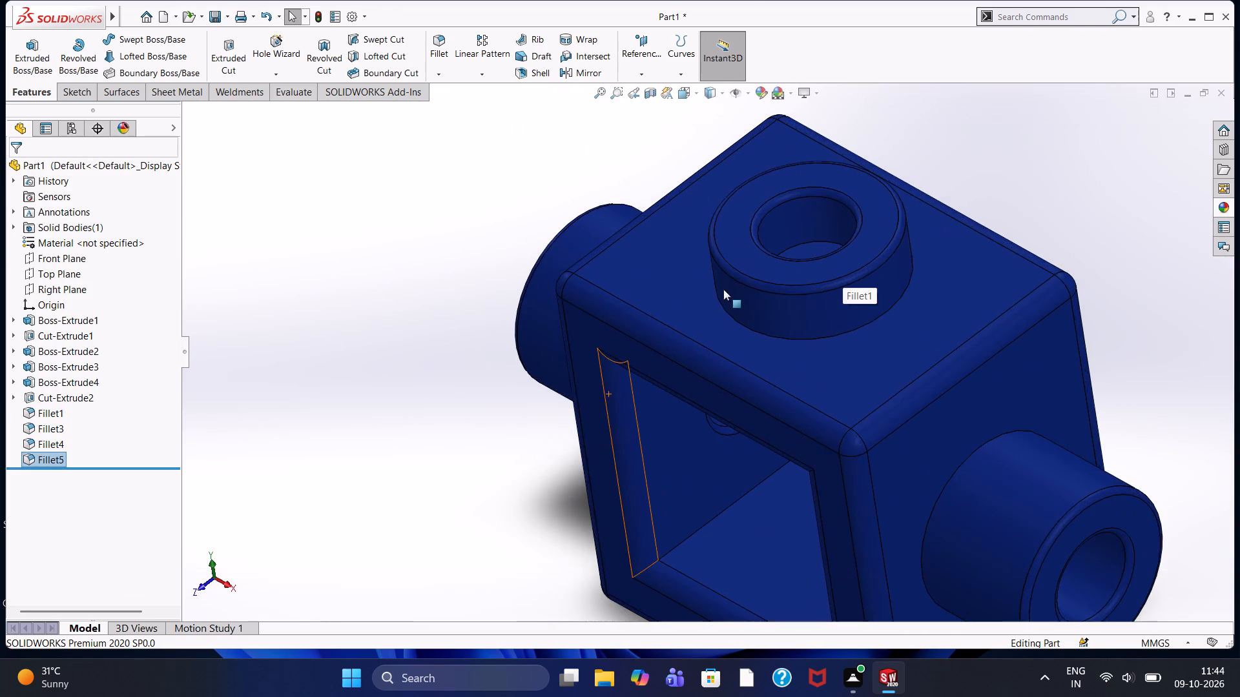
{"action": "scroll", "coordinate": [744, 278], "scroll_direction": "down", "scroll_amount": 3}
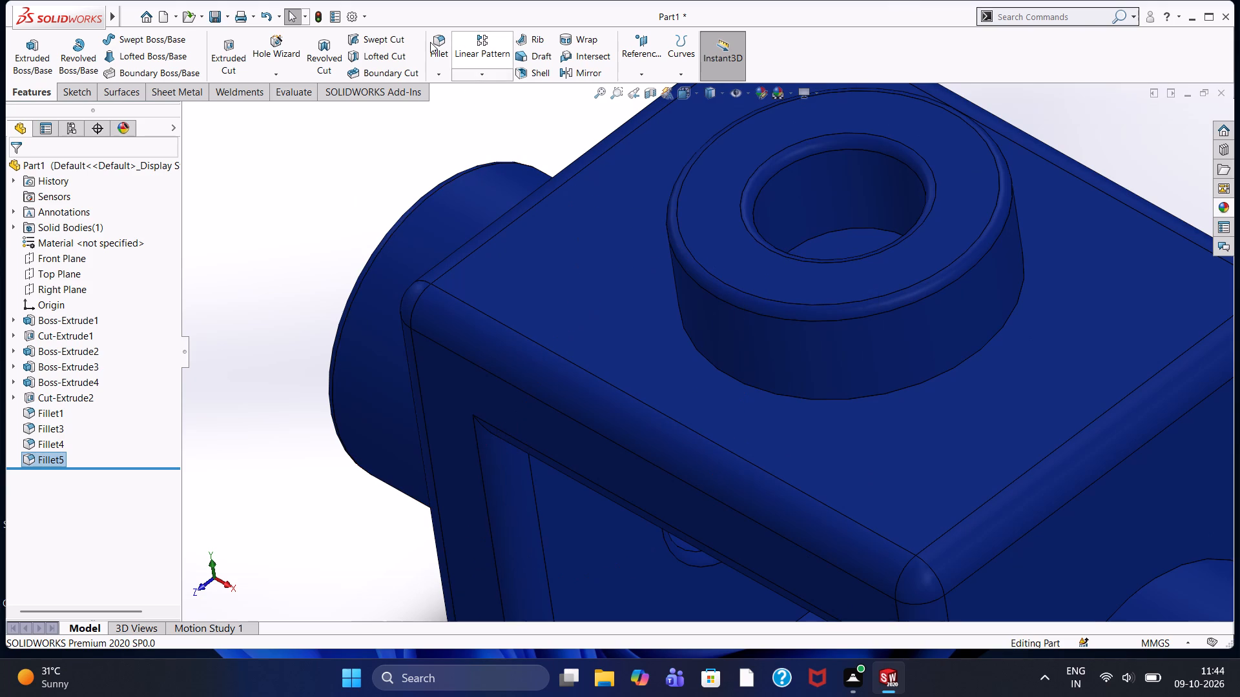
{"action": "left_click", "coordinate": [430, 42]}
{"action": "middle_click_drag", "start_coordinate": [559, 139], "coordinate": [563, 216]}
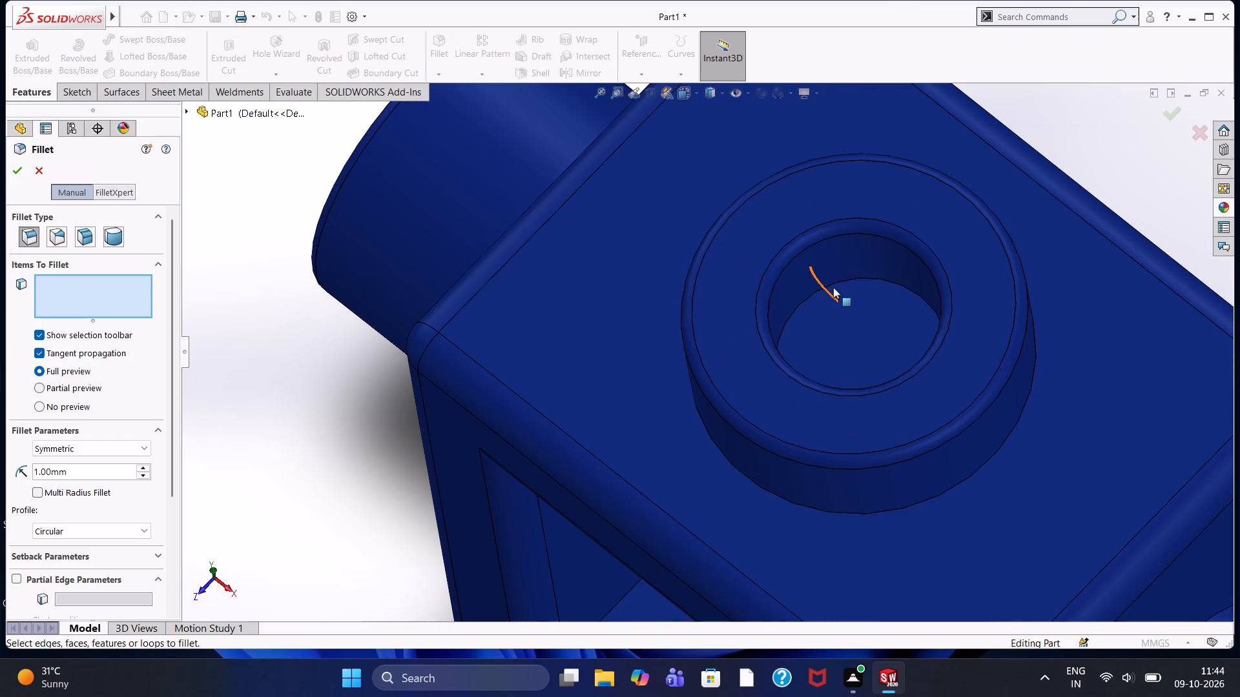
{"action": "left_click", "coordinate": [833, 284]}
{"action": "middle_click_drag", "start_coordinate": [345, 335], "coordinate": [343, 230]}
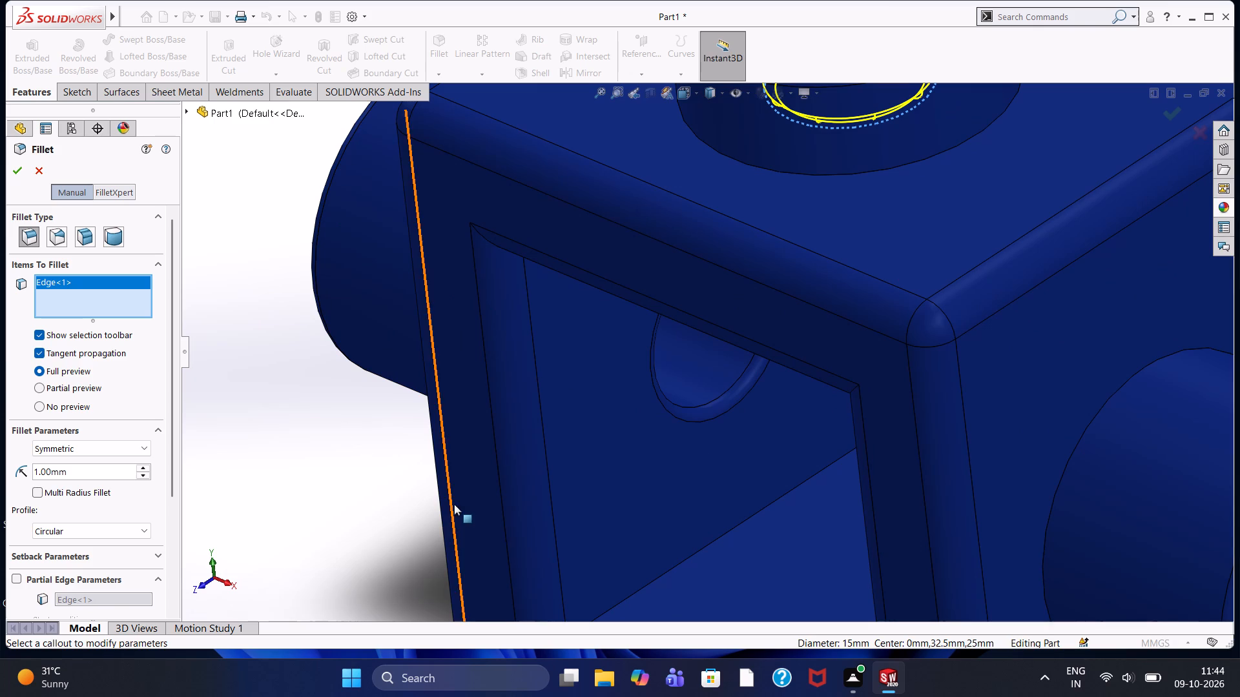
{"action": "left_click", "coordinate": [16, 172]}
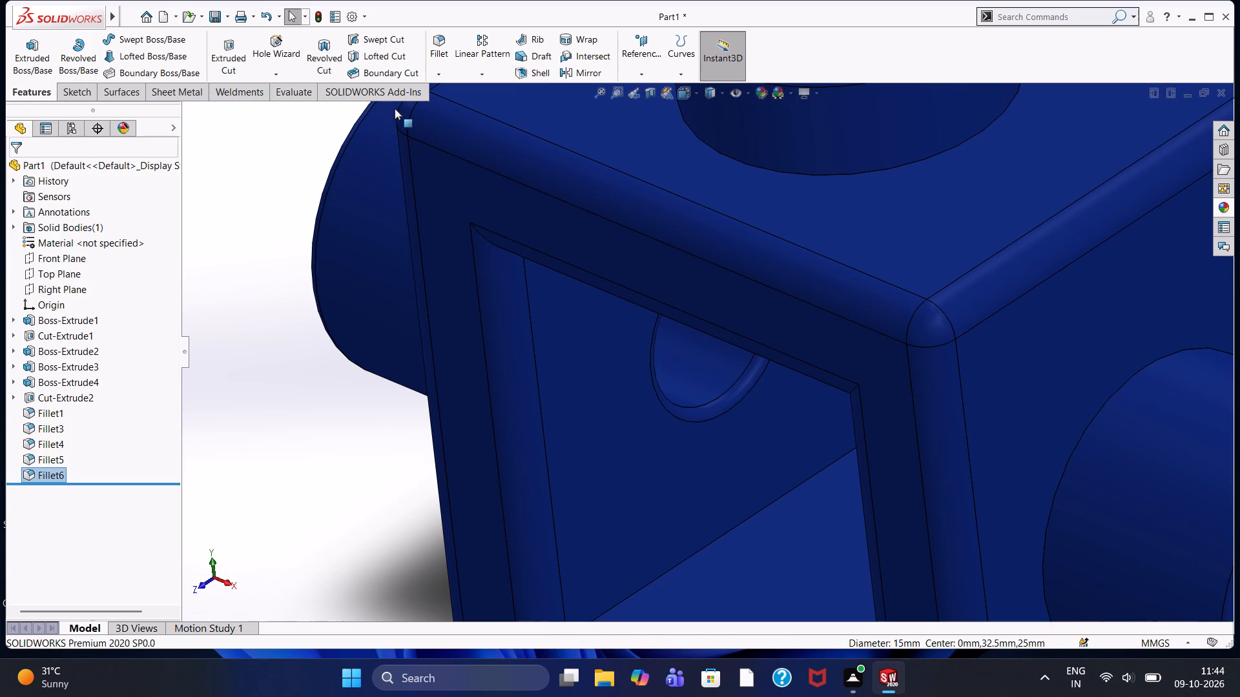
Fillet the two lower lengthwise inner edges of the through-opening with a 1 mm radius.
{"action": "left_click", "coordinate": [431, 45]}
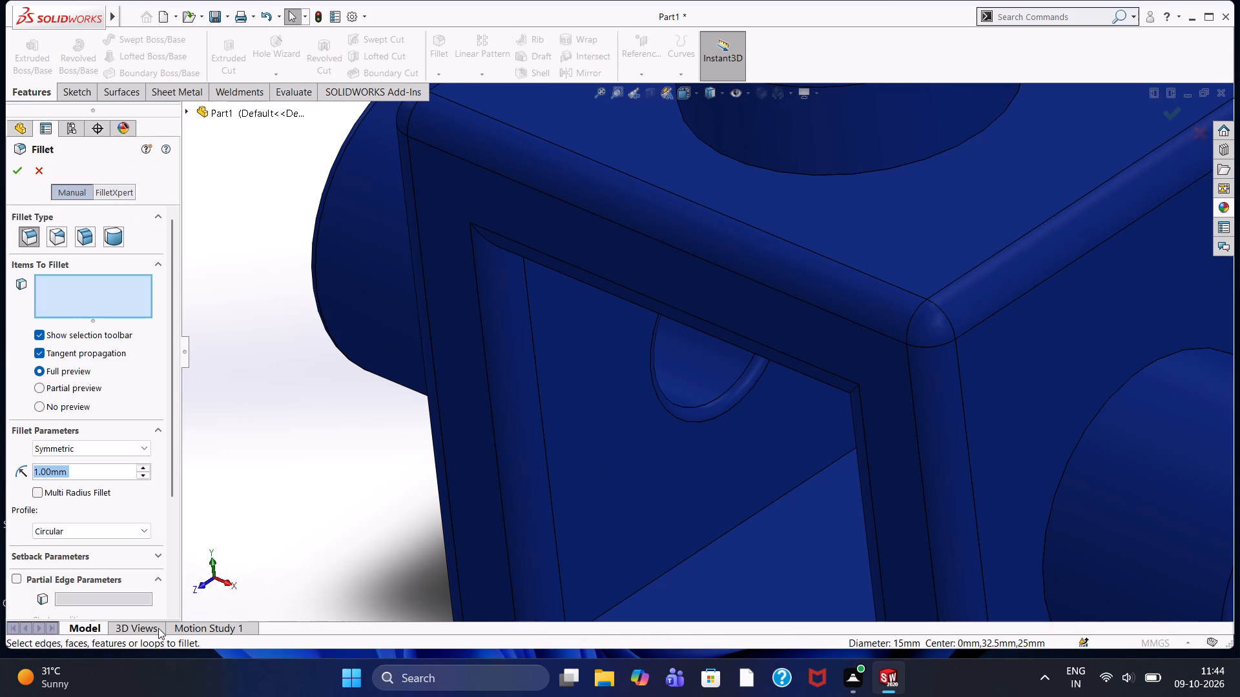
{"action": "scroll", "coordinate": [573, 507], "scroll_direction": "up", "scroll_amount": 3}
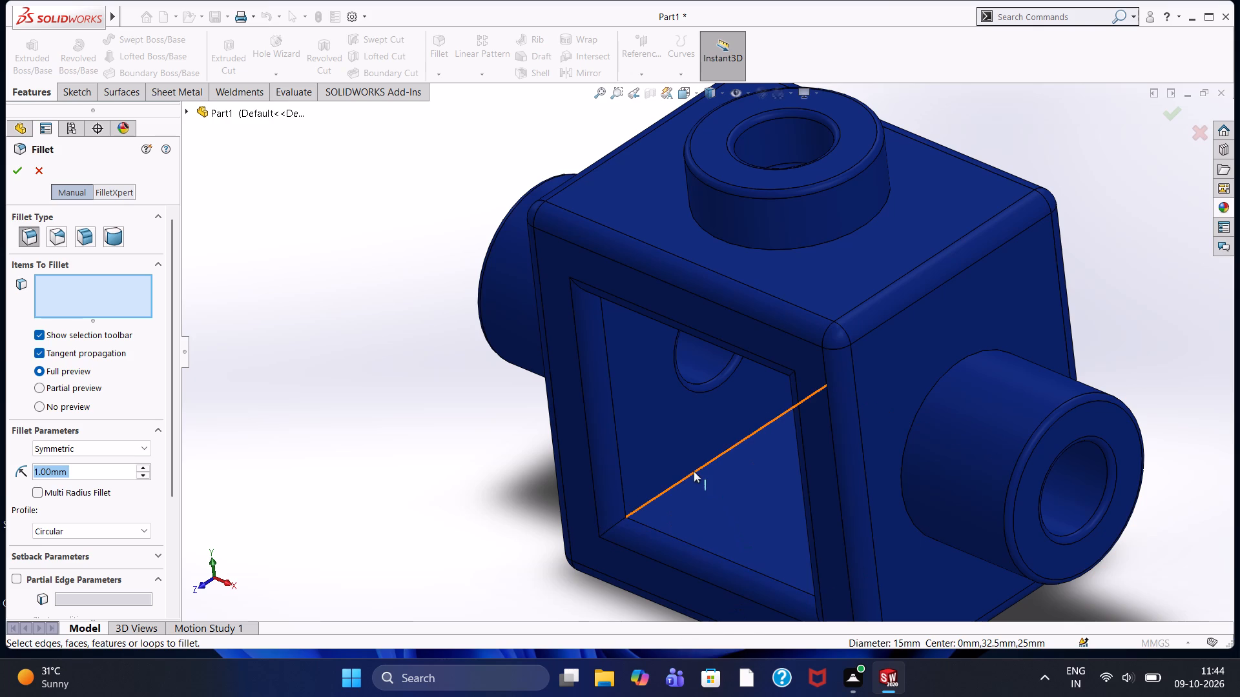
{"action": "left_click", "coordinate": [694, 471]}
{"action": "middle_click_drag", "start_coordinate": [446, 450], "coordinate": [521, 569]}
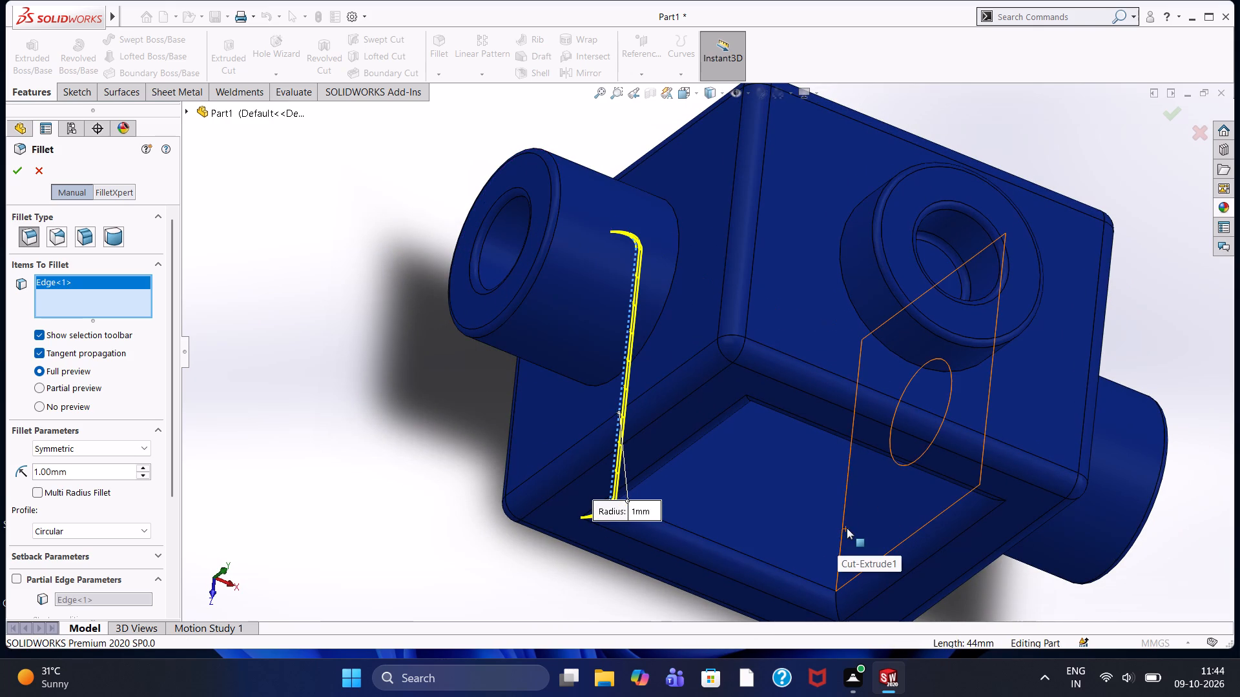
{"action": "left_click", "coordinate": [842, 519]}
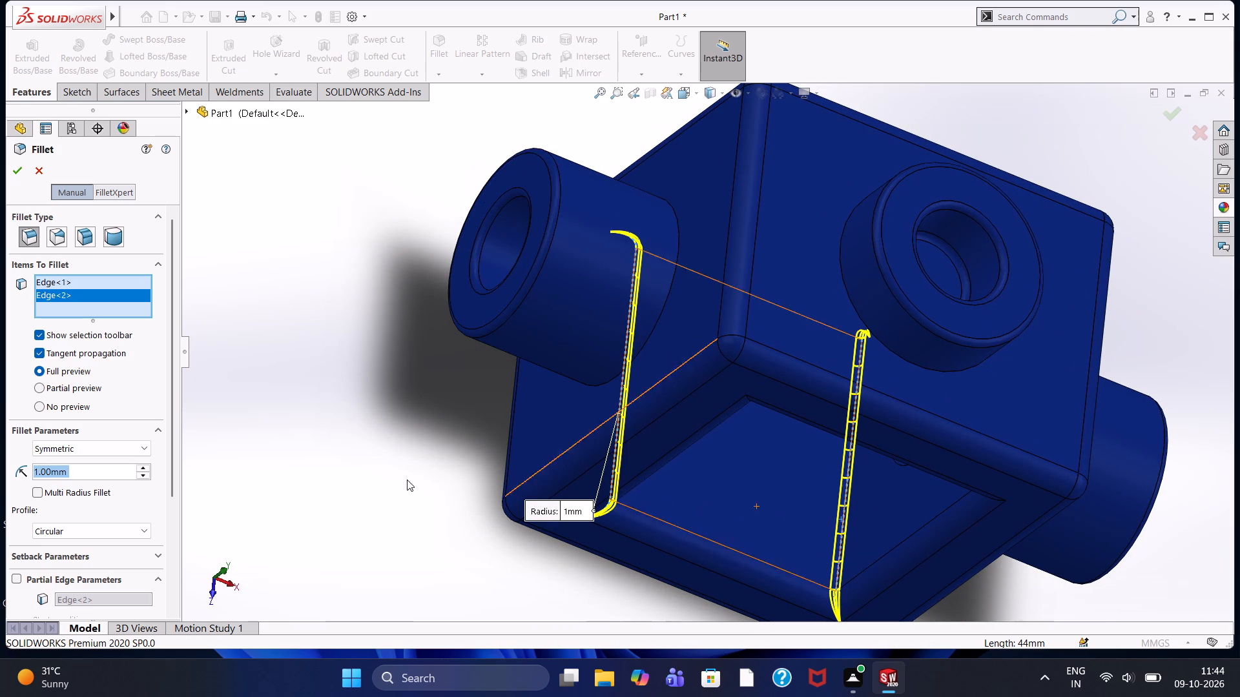
{"action": "left_click", "coordinate": [15, 172]}
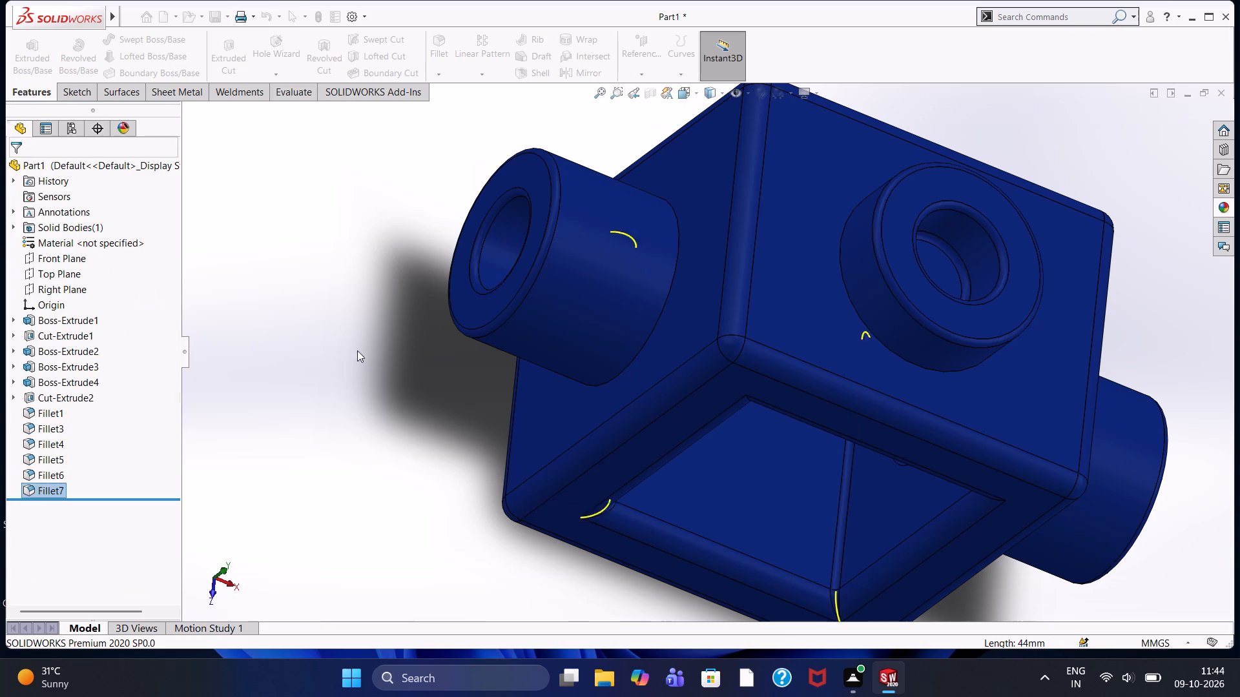
{"action": "left_click", "coordinate": [428, 352]}
Examine the through-opening's lower inner edges and the top ring boss's bore from several angles.
{"action": "middle_click_drag", "start_coordinate": [428, 343], "coordinate": [377, 241]}
{"action": "scroll", "coordinate": [377, 241], "scroll_direction": "up", "scroll_amount": 1}
{"action": "scroll", "coordinate": [487, 318], "scroll_direction": "up", "scroll_amount": 2}
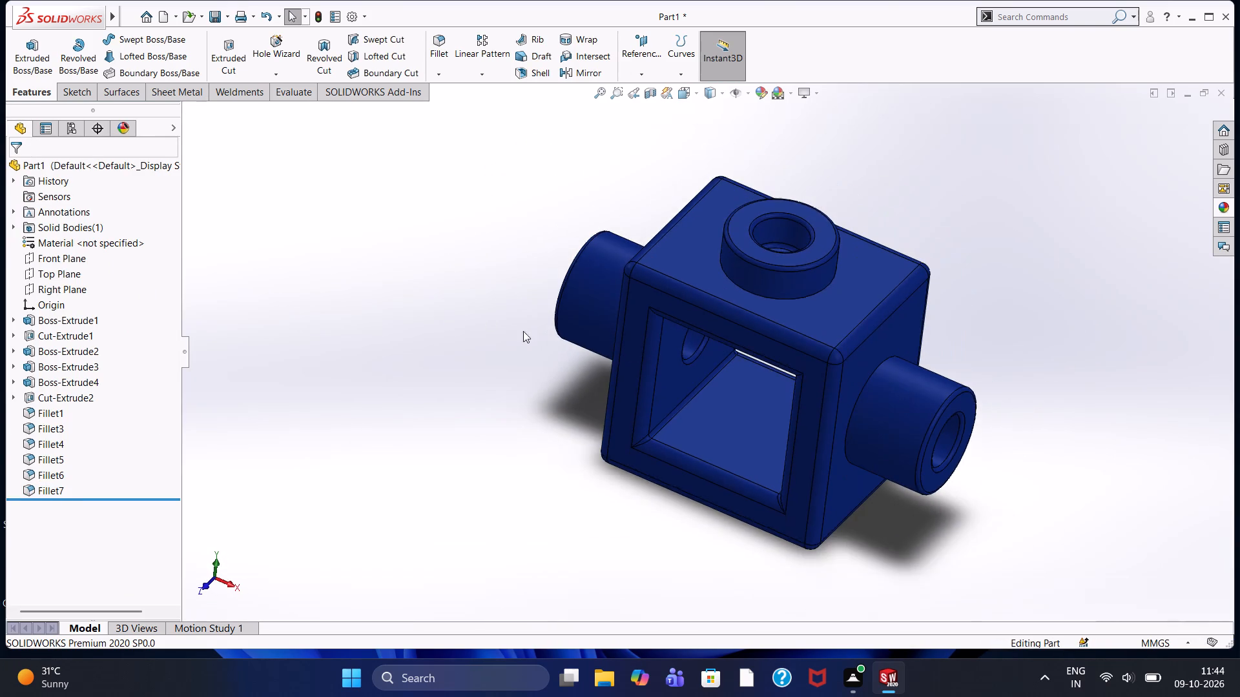
{"action": "scroll", "coordinate": [769, 352], "scroll_direction": "down", "scroll_amount": 3}
{"action": "scroll", "coordinate": [807, 356], "scroll_direction": "up", "scroll_amount": 3}
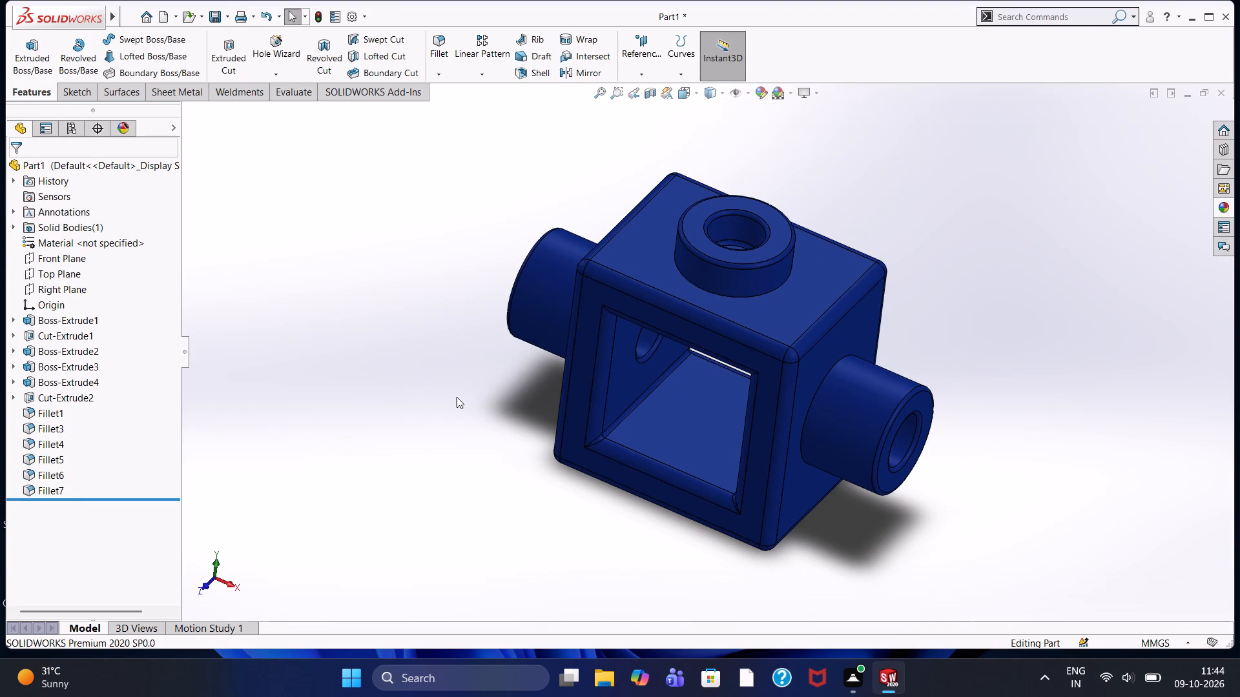
{"action": "scroll", "coordinate": [796, 317], "scroll_direction": "down", "scroll_amount": 2}
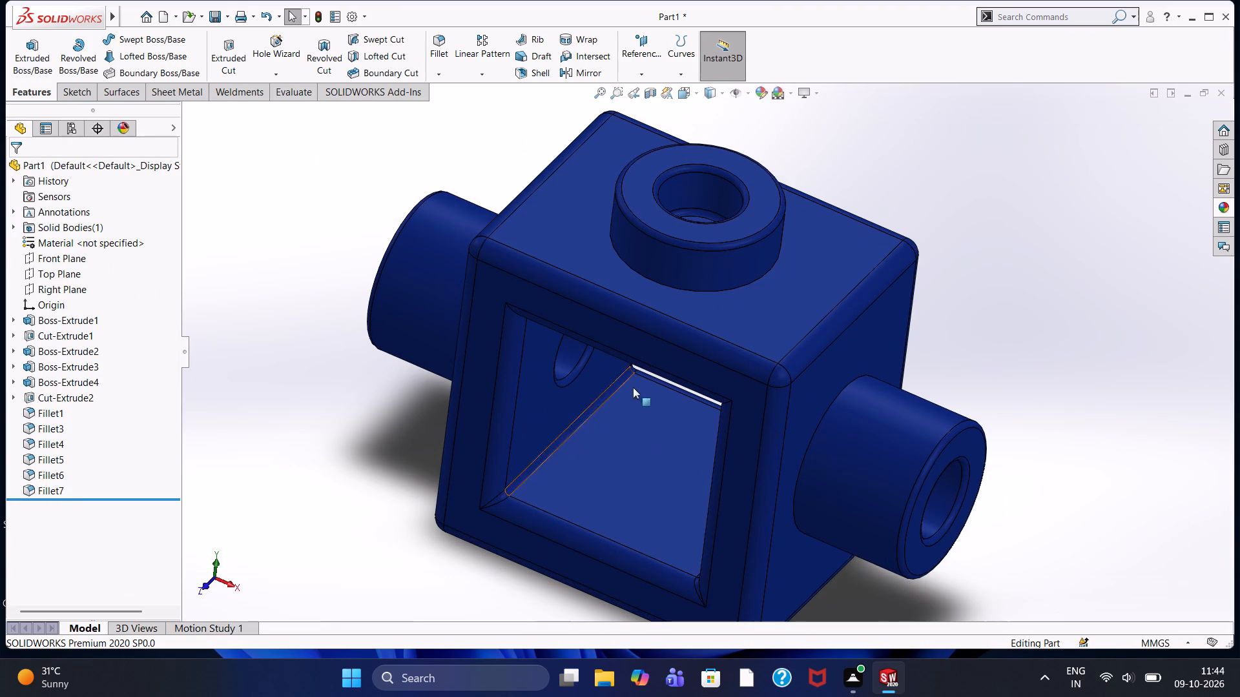
{"action": "scroll", "coordinate": [623, 383], "scroll_direction": "down", "scroll_amount": 2}
{"action": "scroll", "coordinate": [649, 247], "scroll_direction": "down", "scroll_amount": 2}
{"action": "scroll", "coordinate": [649, 242], "scroll_direction": "up", "scroll_amount": 5}
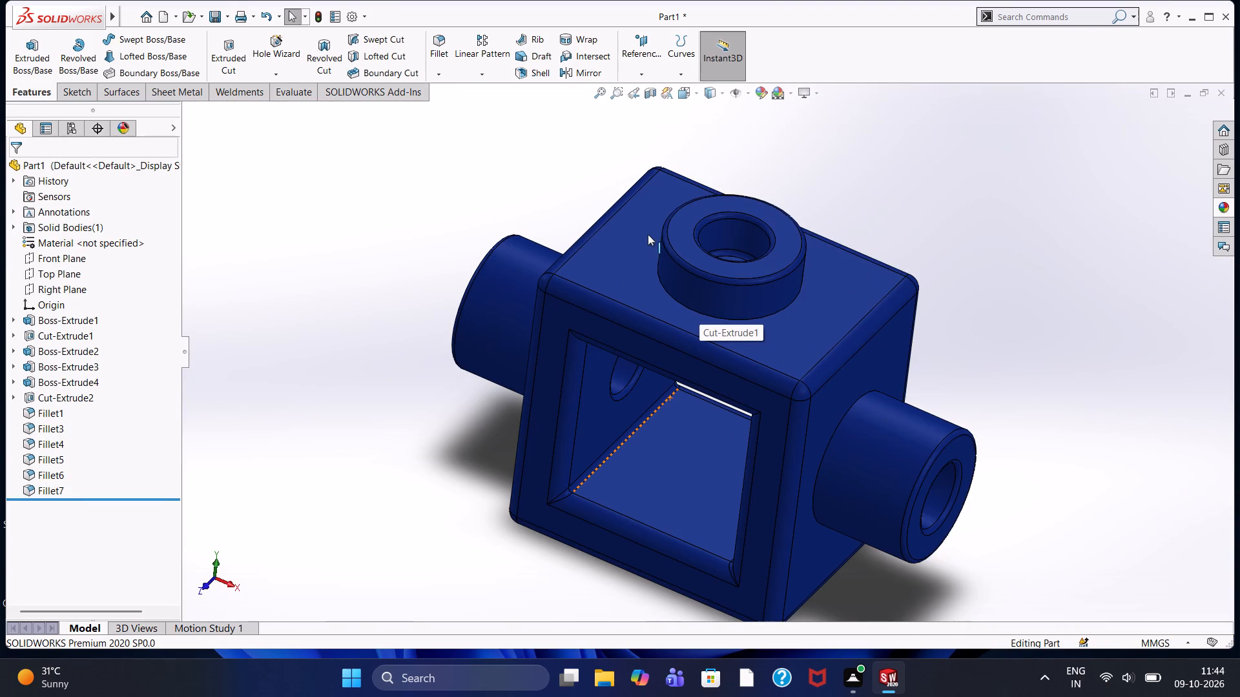
{"action": "middle_click_drag", "start_coordinate": [825, 167], "coordinate": [816, 250]}
{"action": "scroll", "coordinate": [705, 252], "scroll_direction": "down", "scroll_amount": 7}
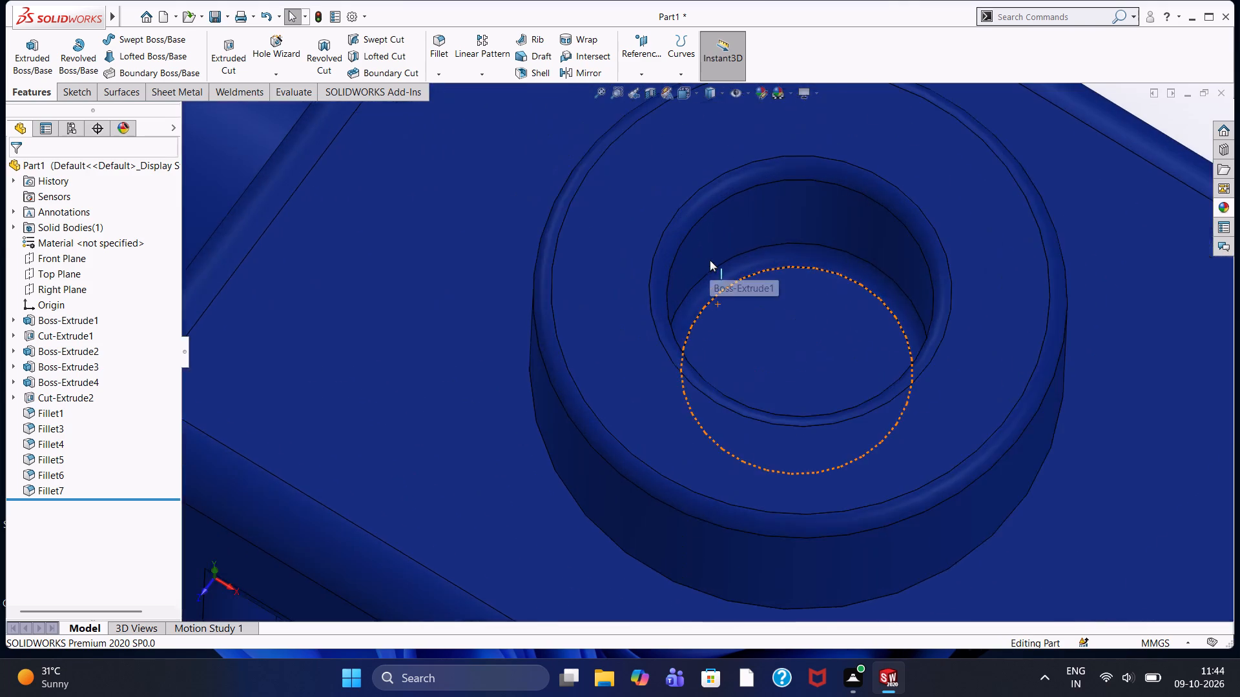
{"action": "scroll", "coordinate": [708, 260], "scroll_direction": "up", "scroll_amount": 7}
{"action": "scroll", "coordinate": [390, 348], "scroll_direction": "up", "scroll_amount": 1}
{"action": "middle_click_drag", "start_coordinate": [390, 348], "coordinate": [406, 271]}
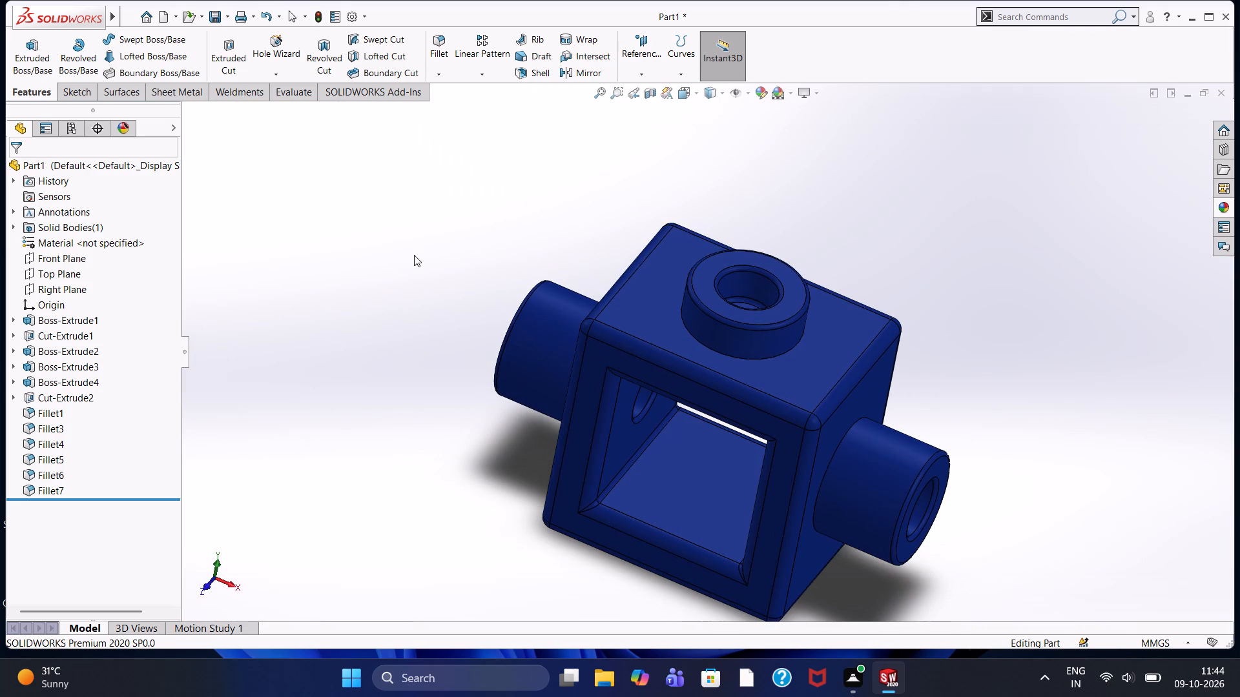
Save the part in isometric view to the Desktop as 3-Way Cross Manifold Block.SLDPRT.
{"action": "key", "text": "ctrl+7"}
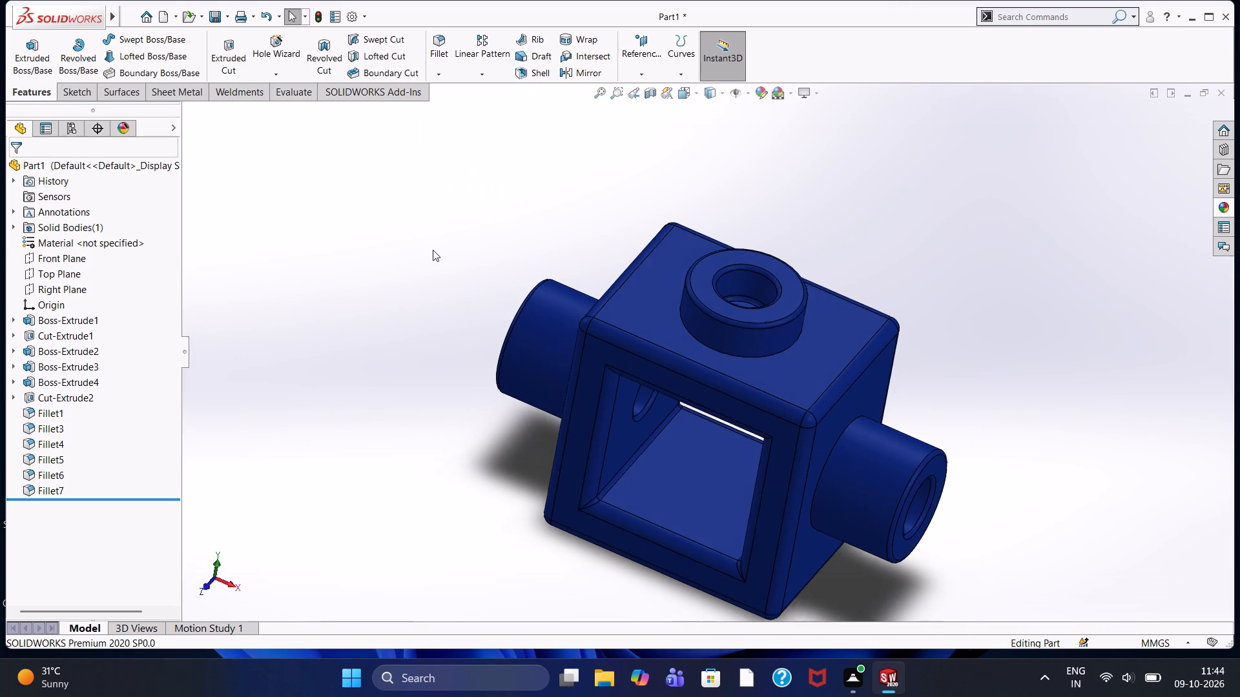
{"action": "key", "text": "ctrl+s"}
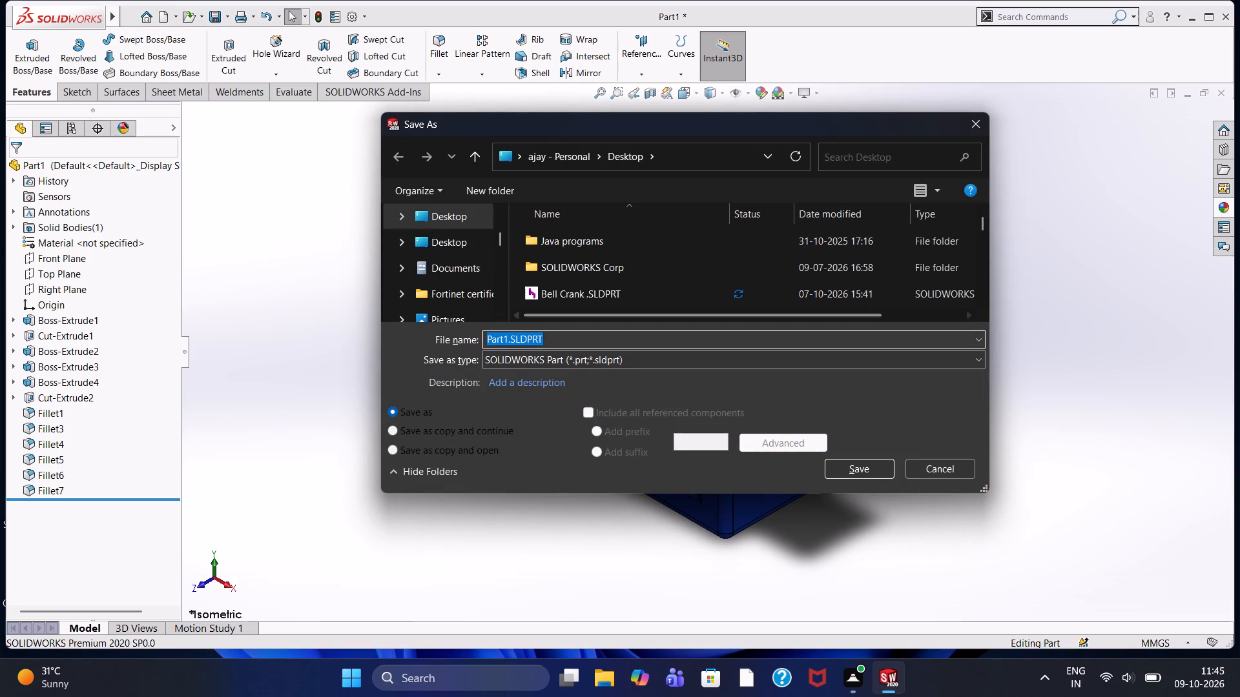
{"action": "left_click_drag", "start_coordinate": [509, 339], "coordinate": [262, 319]}
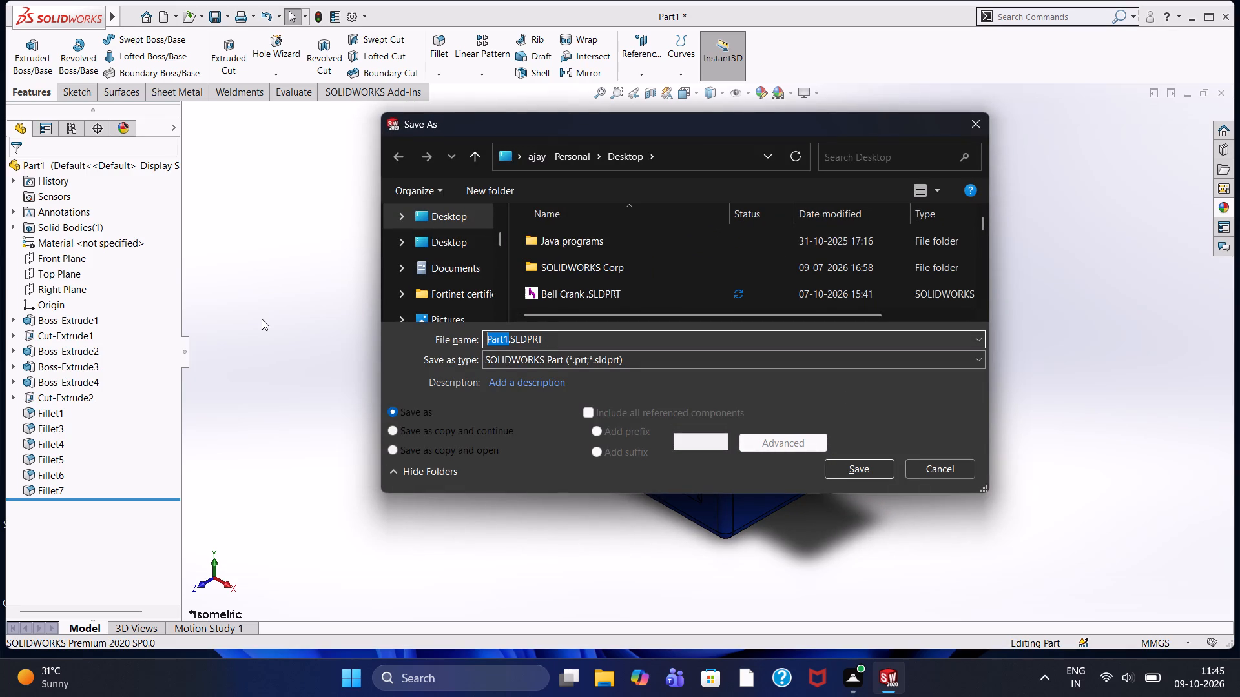
{"action": "key", "text": "BackSpace"}
{"action": "key", "text": "ctrl+v"}
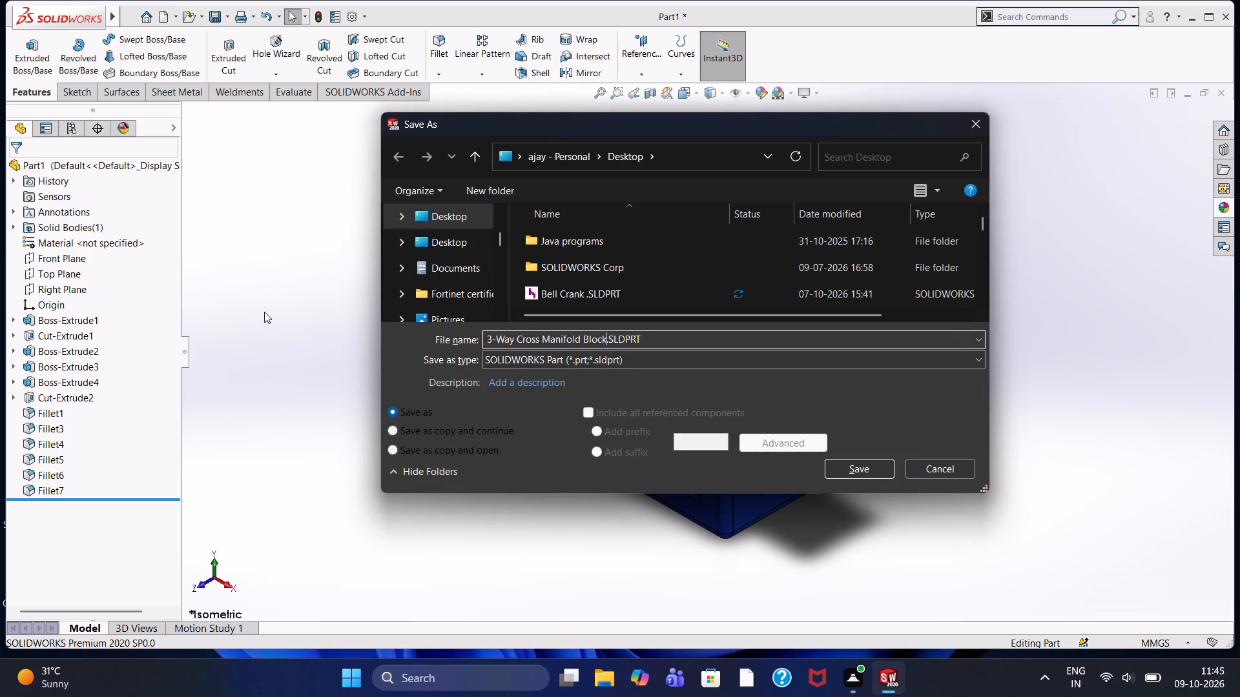
{"action": "left_click", "coordinate": [858, 472]}
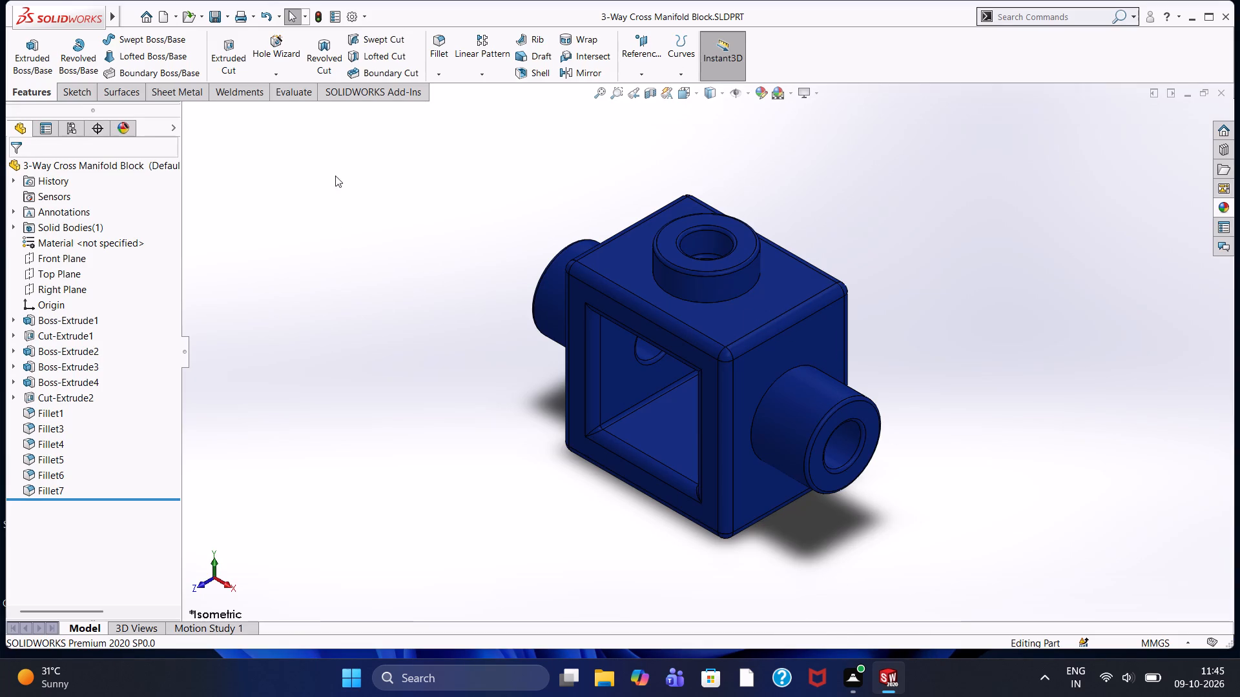
Start a 1 mm fillet on one of the upper lengthwise inner edges of the through-opening.
{"action": "left_click", "coordinate": [437, 32]}
{"action": "scroll", "coordinate": [728, 230], "scroll_direction": "down", "scroll_amount": 5}
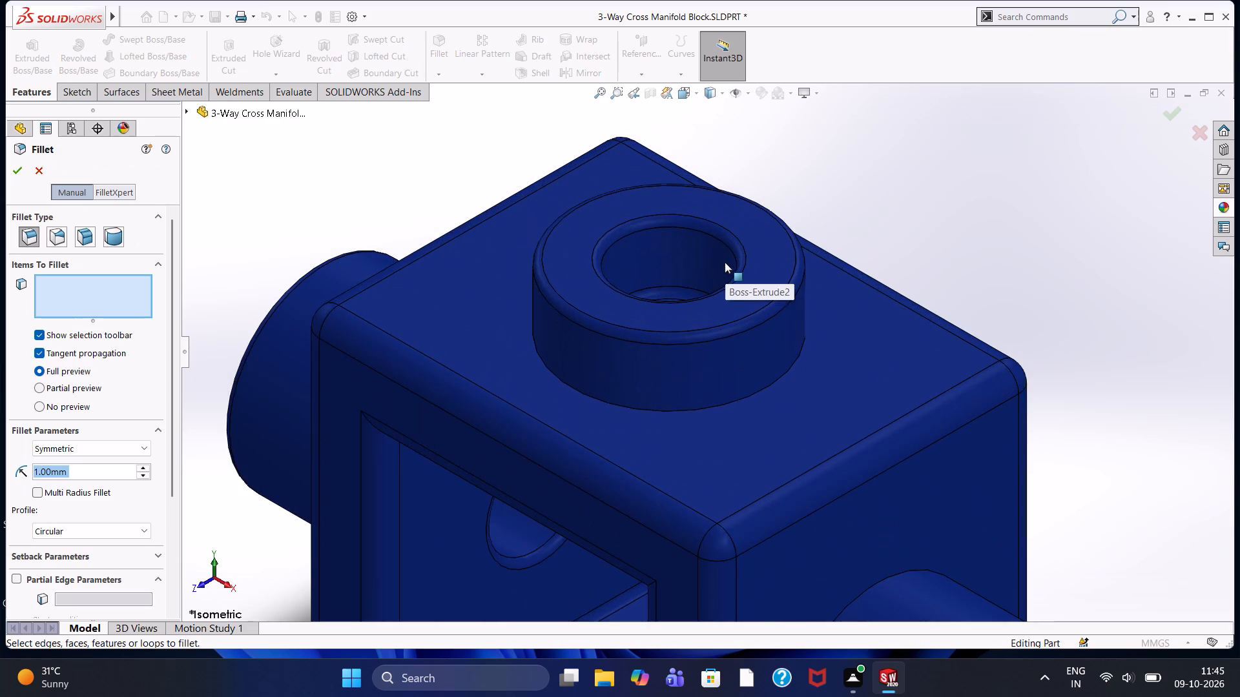
{"action": "scroll", "coordinate": [725, 262], "scroll_direction": "down", "scroll_amount": 4}
{"action": "scroll", "coordinate": [718, 265], "scroll_direction": "up", "scroll_amount": 4}
{"action": "scroll", "coordinate": [689, 373], "scroll_direction": "up", "scroll_amount": 4}
{"action": "scroll", "coordinate": [662, 561], "scroll_direction": "down", "scroll_amount": 2}
{"action": "scroll", "coordinate": [607, 451], "scroll_direction": "down", "scroll_amount": 1}
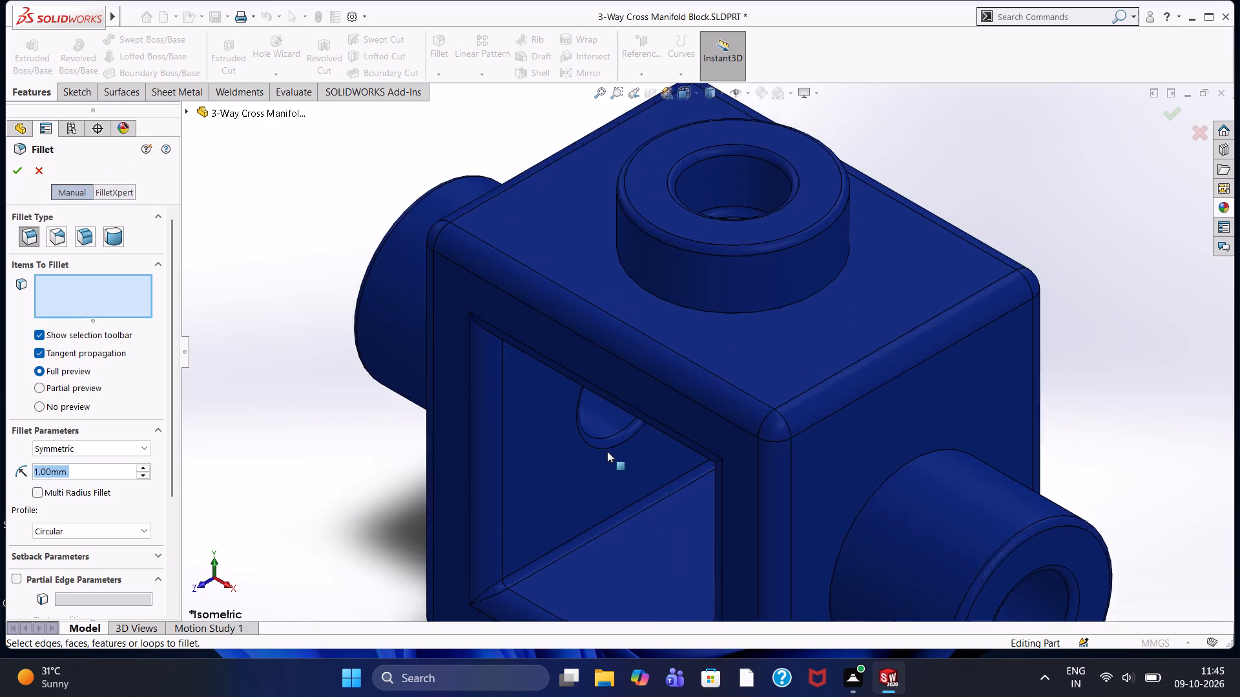
{"action": "scroll", "coordinate": [607, 451], "scroll_direction": "down", "scroll_amount": 1}
{"action": "middle_click_drag", "start_coordinate": [686, 509], "coordinate": [752, 549]}
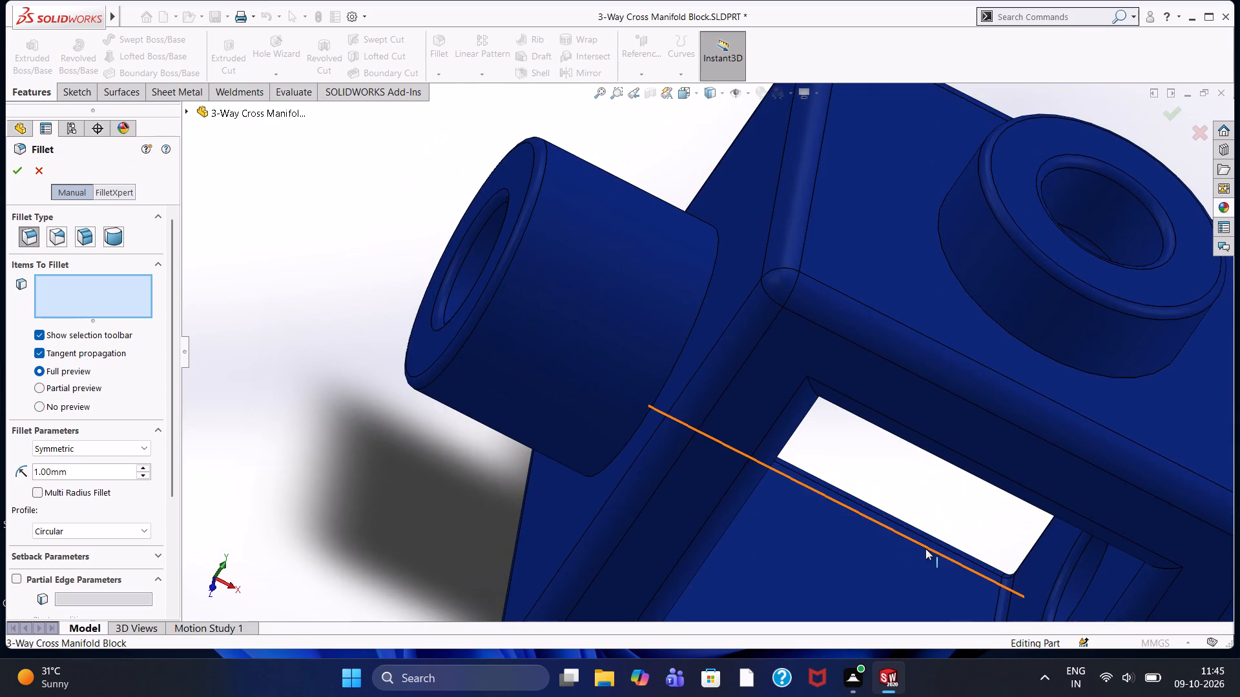
{"action": "middle_click_drag", "start_coordinate": [925, 549], "coordinate": [893, 374]}
{"action": "scroll", "coordinate": [759, 197], "scroll_direction": "up", "scroll_amount": 3}
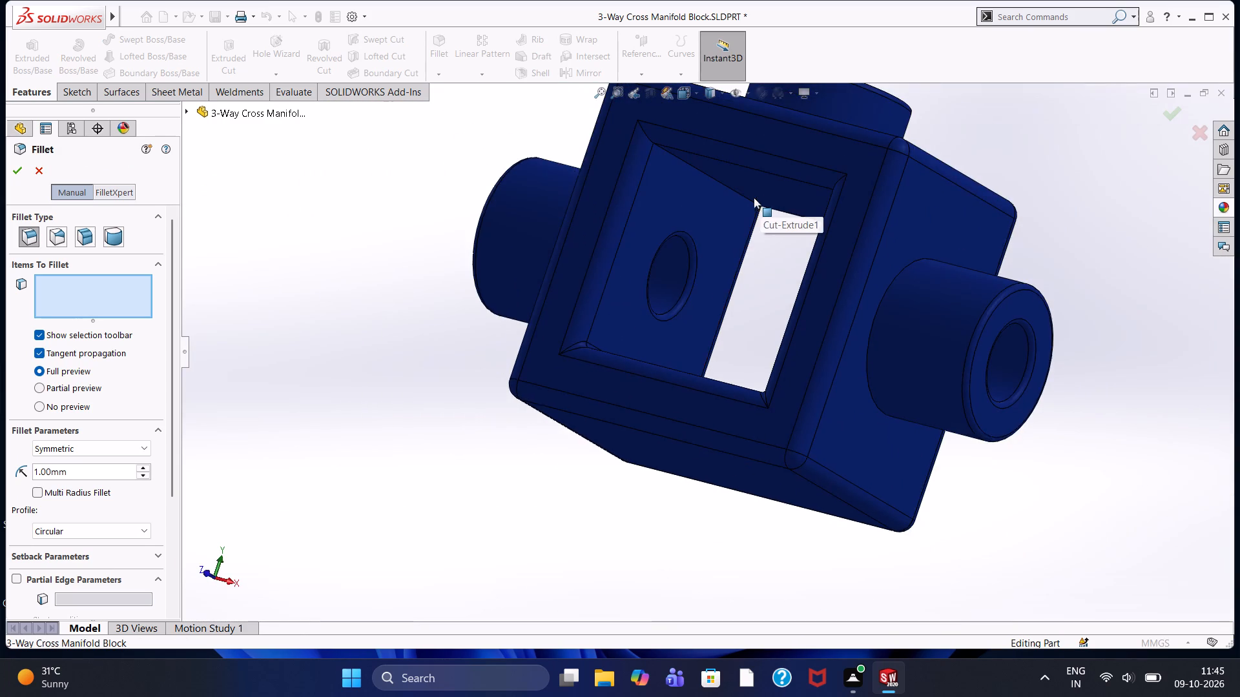
{"action": "scroll", "coordinate": [741, 197], "scroll_direction": "down", "scroll_amount": 4}
{"action": "left_click", "coordinate": [650, 183]}
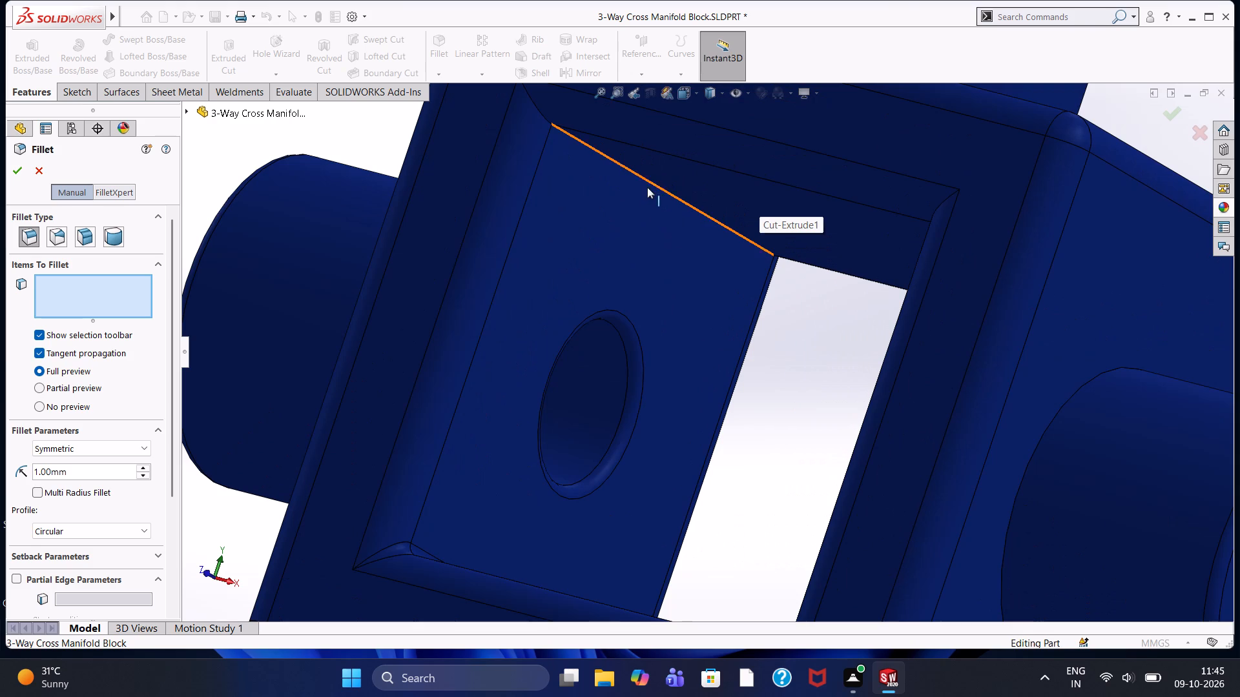
Add the through-opening's opposite upper lengthwise inner edge to the 1 mm fillet and apply it.
{"action": "scroll", "coordinate": [680, 242], "scroll_direction": "up", "scroll_amount": 1}
{"action": "scroll", "coordinate": [727, 315], "scroll_direction": "down", "scroll_amount": 1}
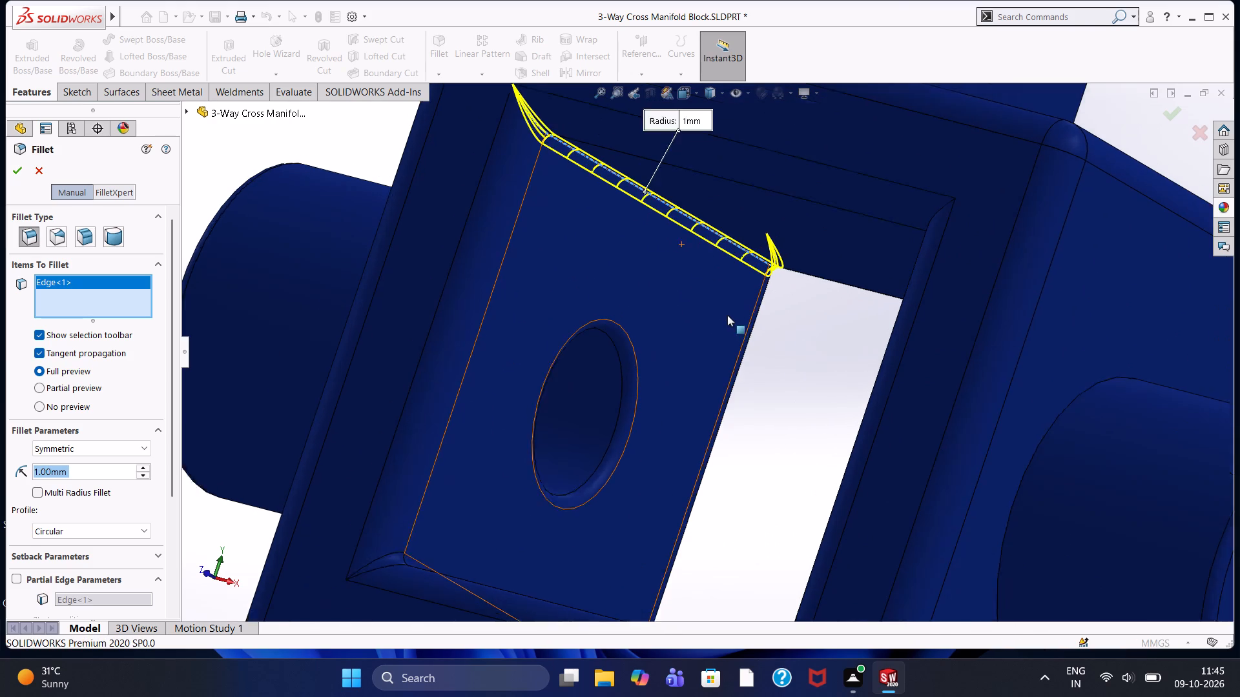
{"action": "scroll", "coordinate": [727, 315], "scroll_direction": "down", "scroll_amount": 1}
{"action": "middle_click_drag", "start_coordinate": [778, 339], "coordinate": [854, 417]}
{"action": "scroll", "coordinate": [852, 407], "scroll_direction": "up", "scroll_amount": 1}
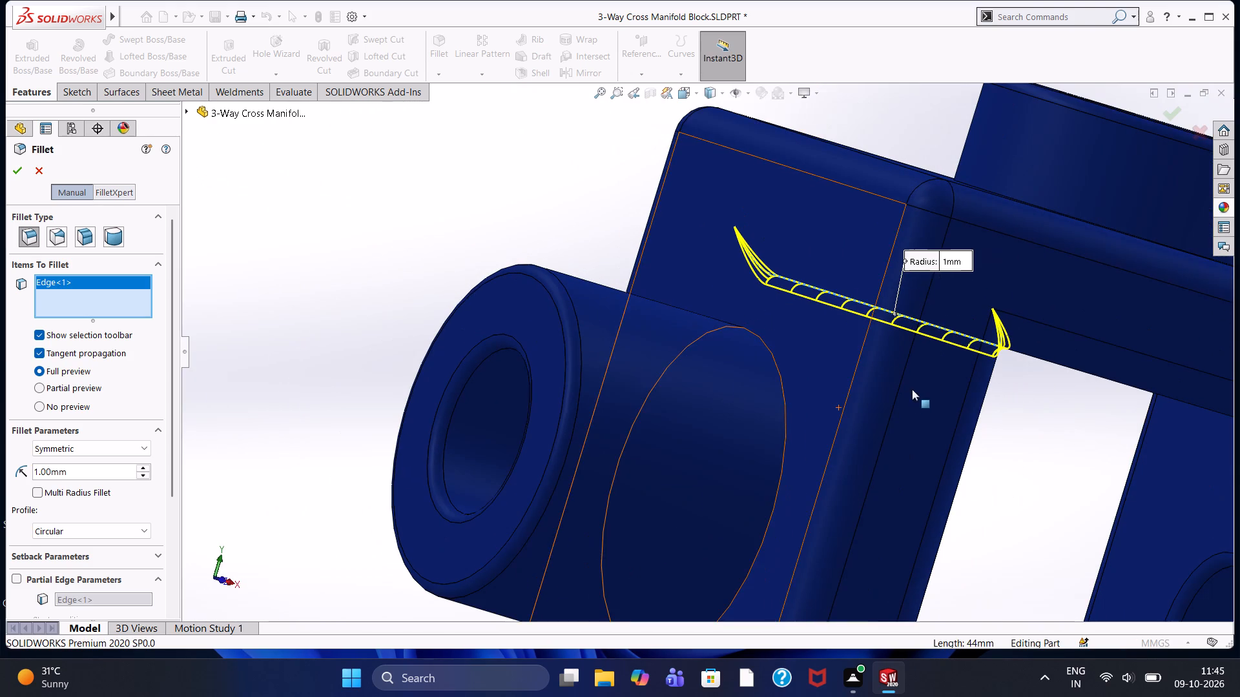
{"action": "scroll", "coordinate": [1199, 523], "scroll_direction": "up", "scroll_amount": 2}
{"action": "scroll", "coordinate": [1131, 490], "scroll_direction": "down", "scroll_amount": 2}
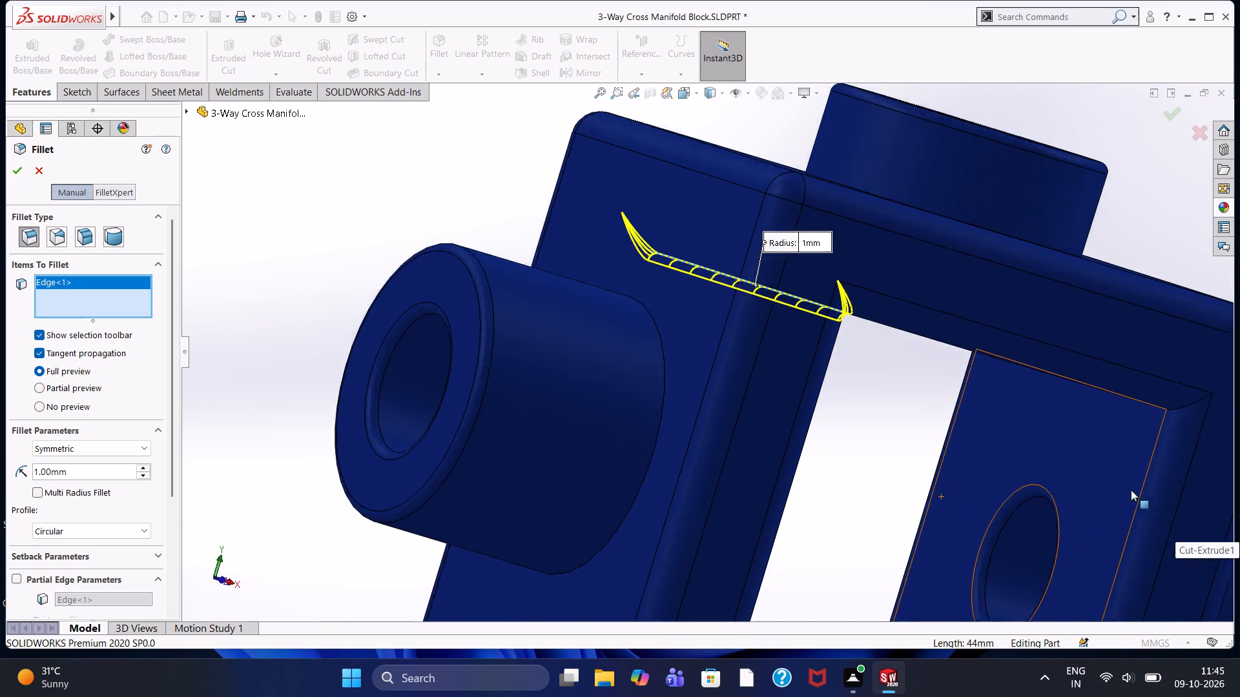
{"action": "middle_click_drag", "start_coordinate": [850, 441], "coordinate": [851, 389]}
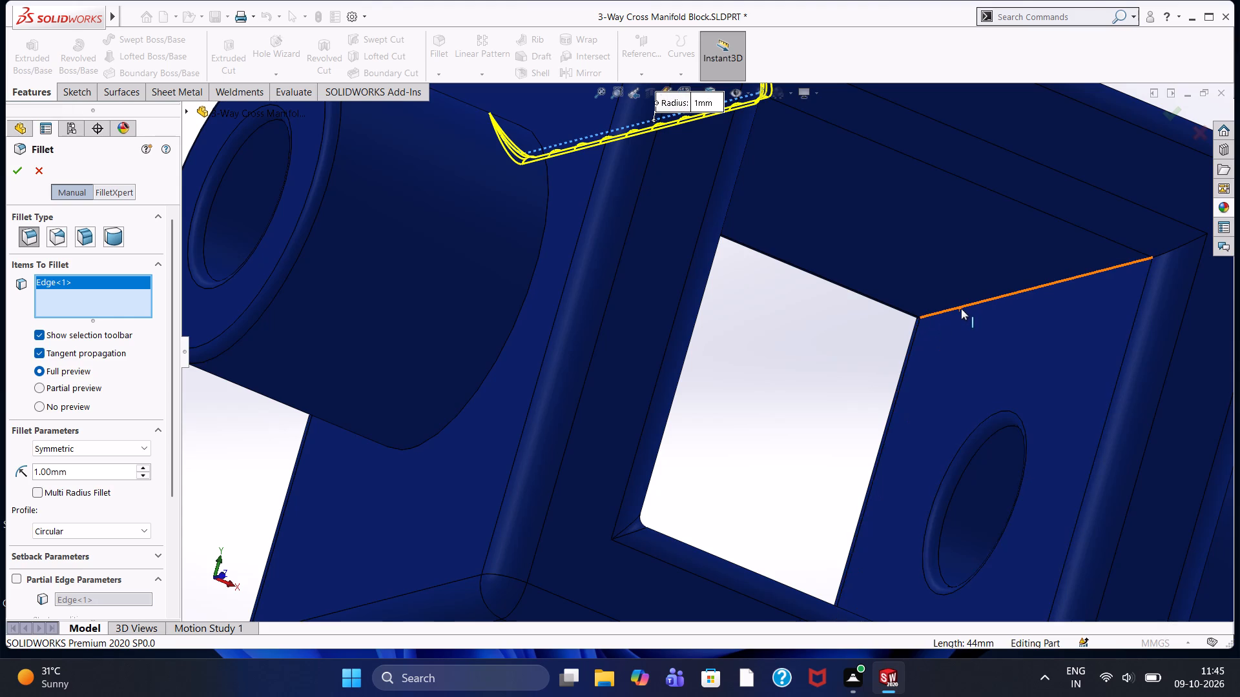
{"action": "left_click", "coordinate": [965, 307]}
{"action": "scroll", "coordinate": [779, 340], "scroll_direction": "down", "scroll_amount": 1}
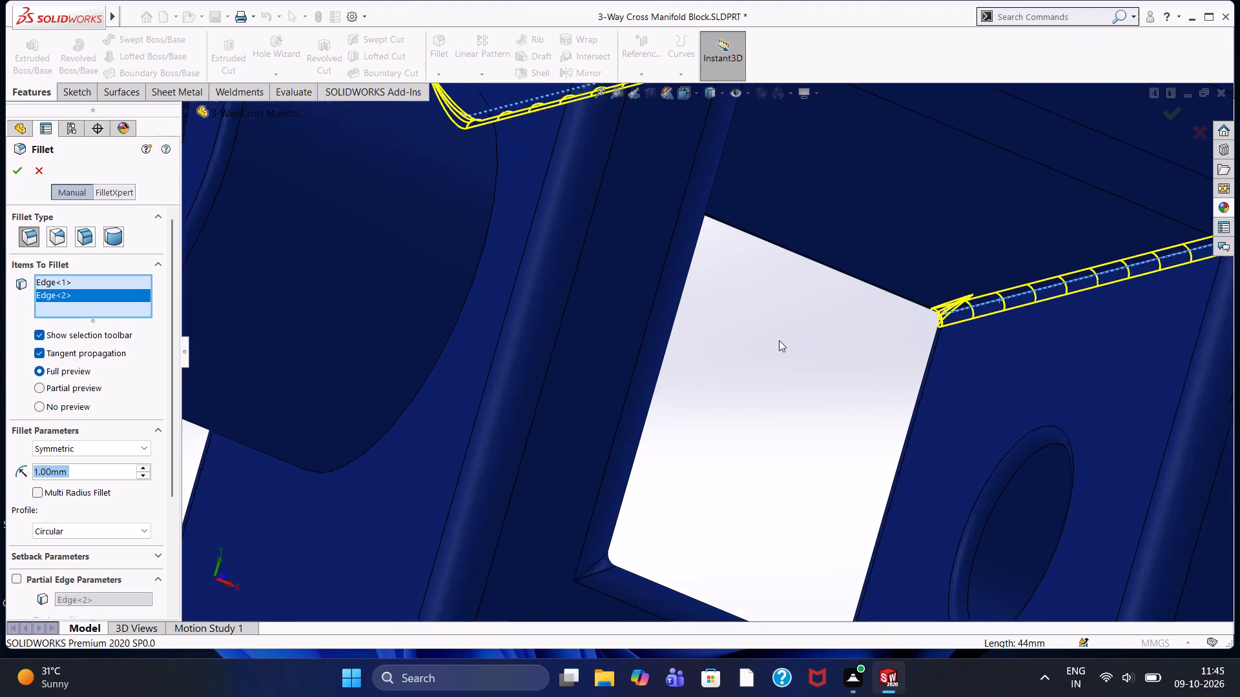
{"action": "scroll", "coordinate": [779, 340], "scroll_direction": "down", "scroll_amount": 1}
{"action": "middle_click_drag", "start_coordinate": [779, 340], "coordinate": [749, 414]}
{"action": "scroll", "coordinate": [748, 414], "scroll_direction": "up", "scroll_amount": 2}
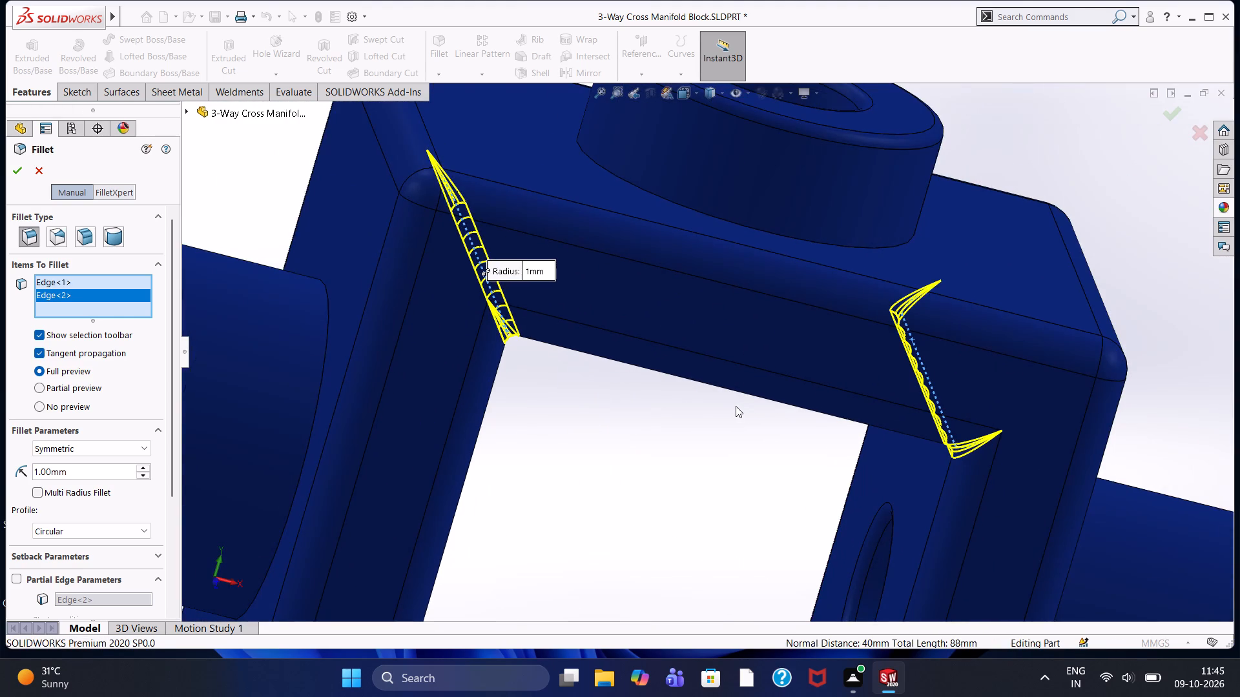
{"action": "scroll", "coordinate": [736, 406], "scroll_direction": "up", "scroll_amount": 2}
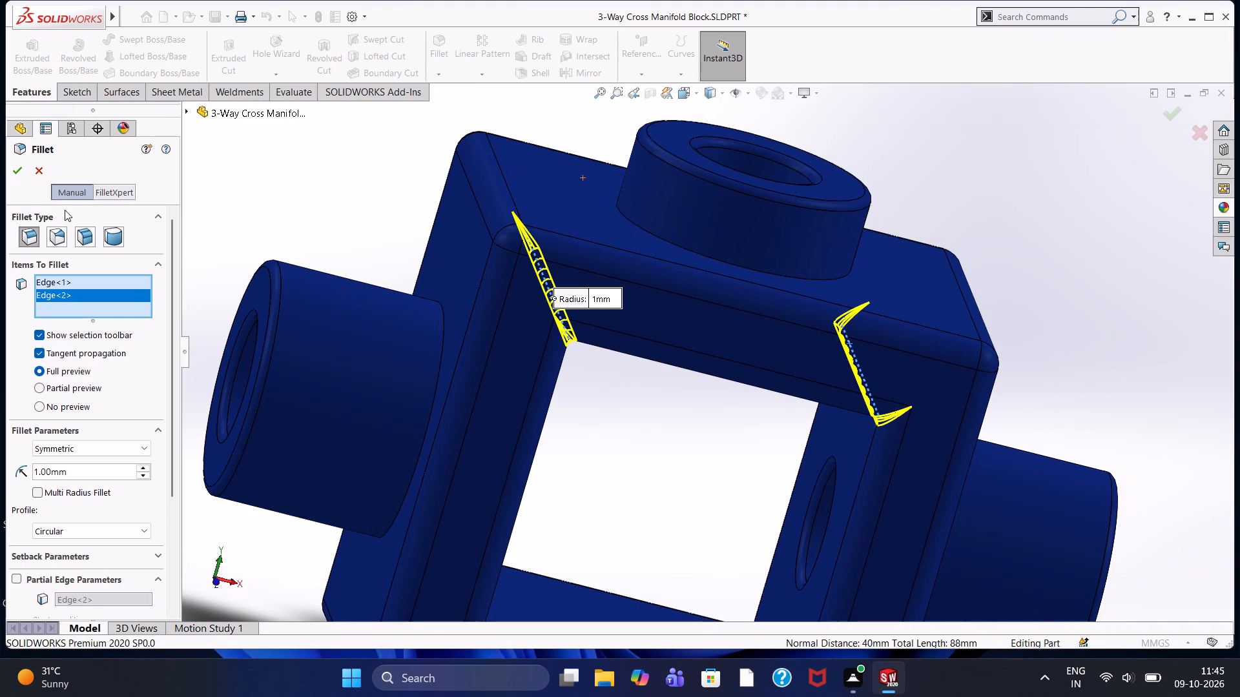
{"action": "left_click", "coordinate": [18, 174]}
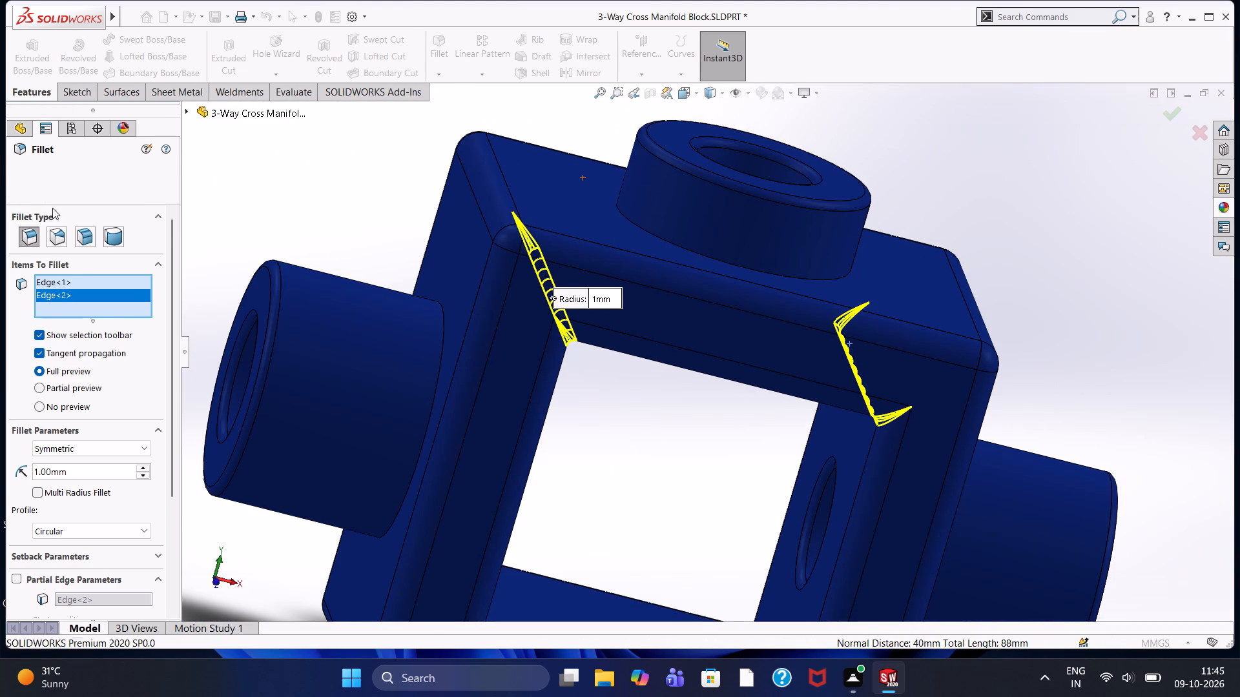
Examine the inner edges and corners of the through-opening from several angles for correct filleting.
{"action": "scroll", "coordinate": [679, 446], "scroll_direction": "up", "scroll_amount": 1}
{"action": "middle_click_drag", "start_coordinate": [679, 446], "coordinate": [625, 283]}
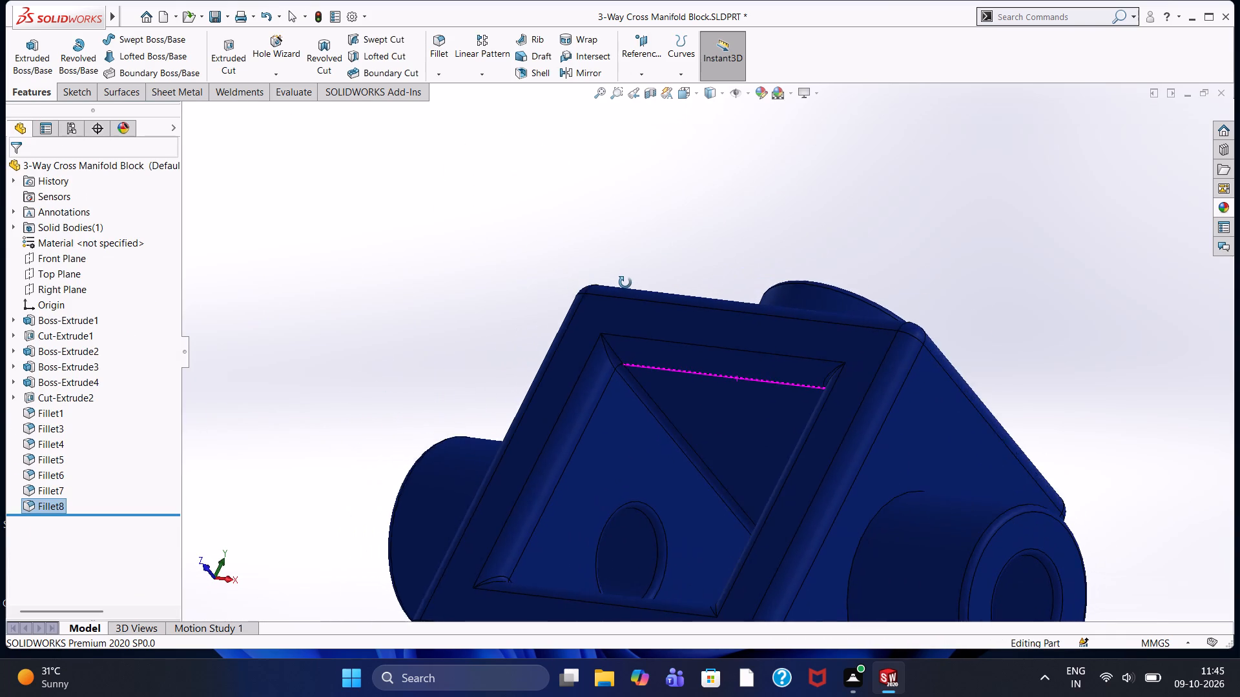
{"action": "middle_click_drag", "start_coordinate": [625, 283], "coordinate": [642, 397]}
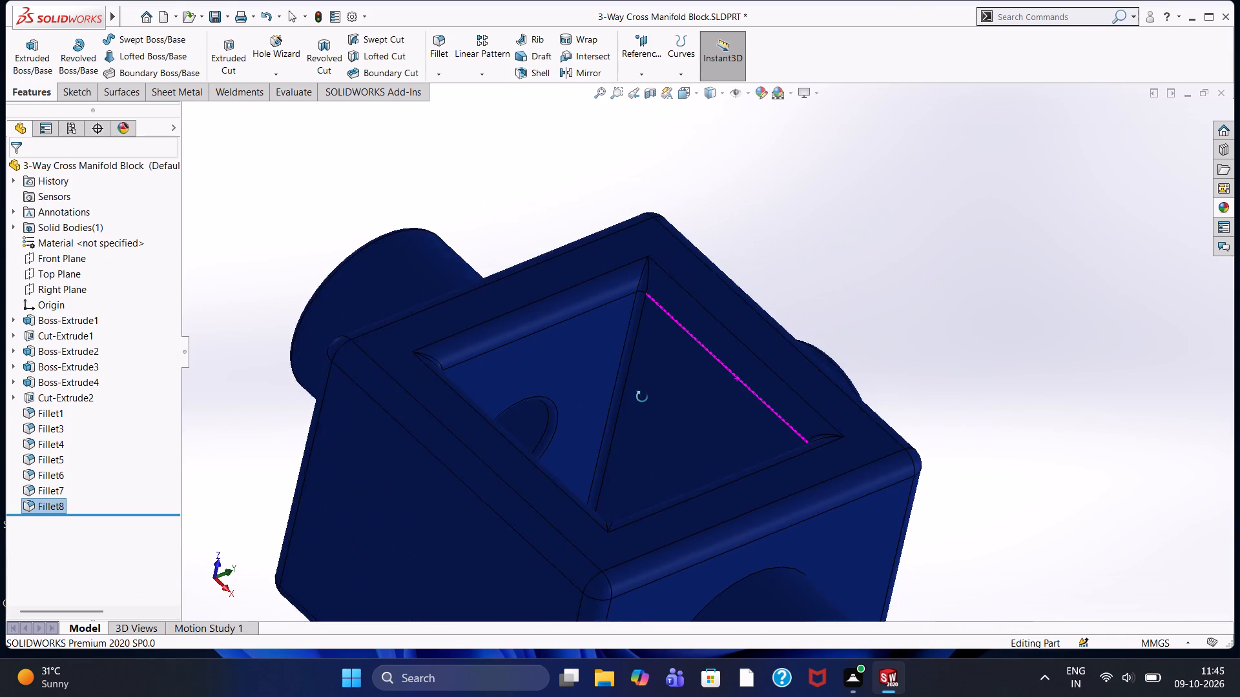
{"action": "middle_click_drag", "start_coordinate": [642, 397], "coordinate": [612, 616]}
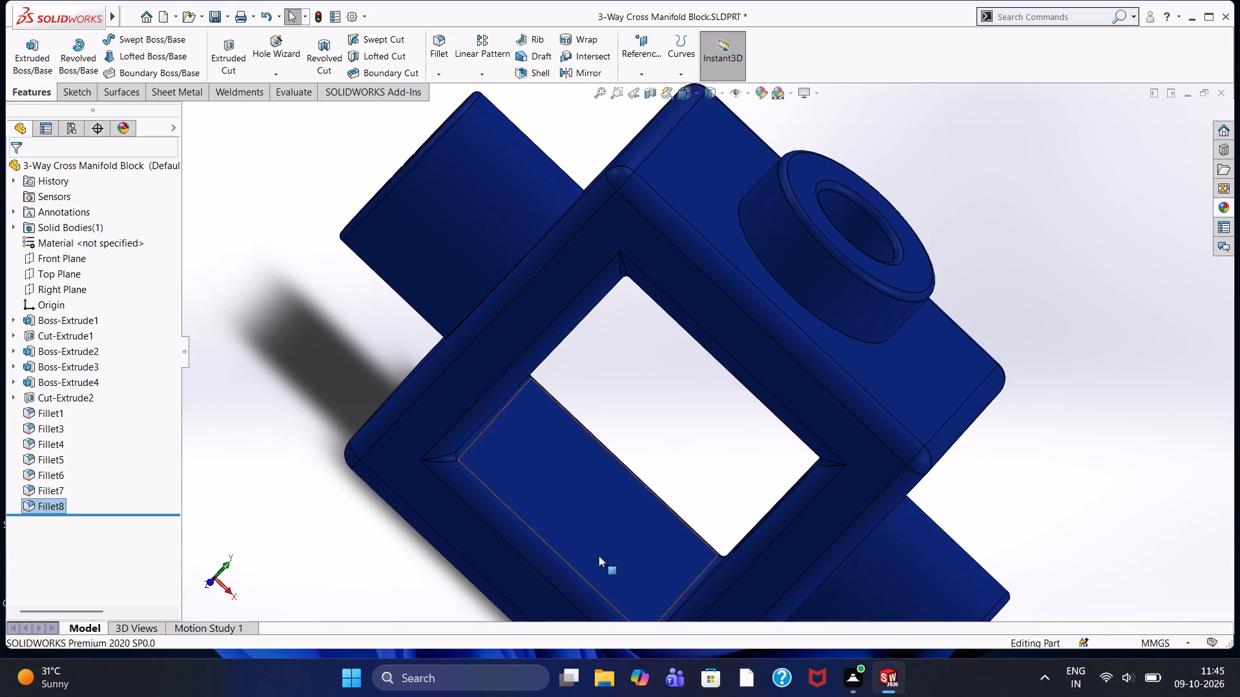
{"action": "middle_click_drag", "start_coordinate": [644, 455], "coordinate": [613, 410]}
{"action": "middle_click_drag", "start_coordinate": [579, 374], "coordinate": [593, 374]}
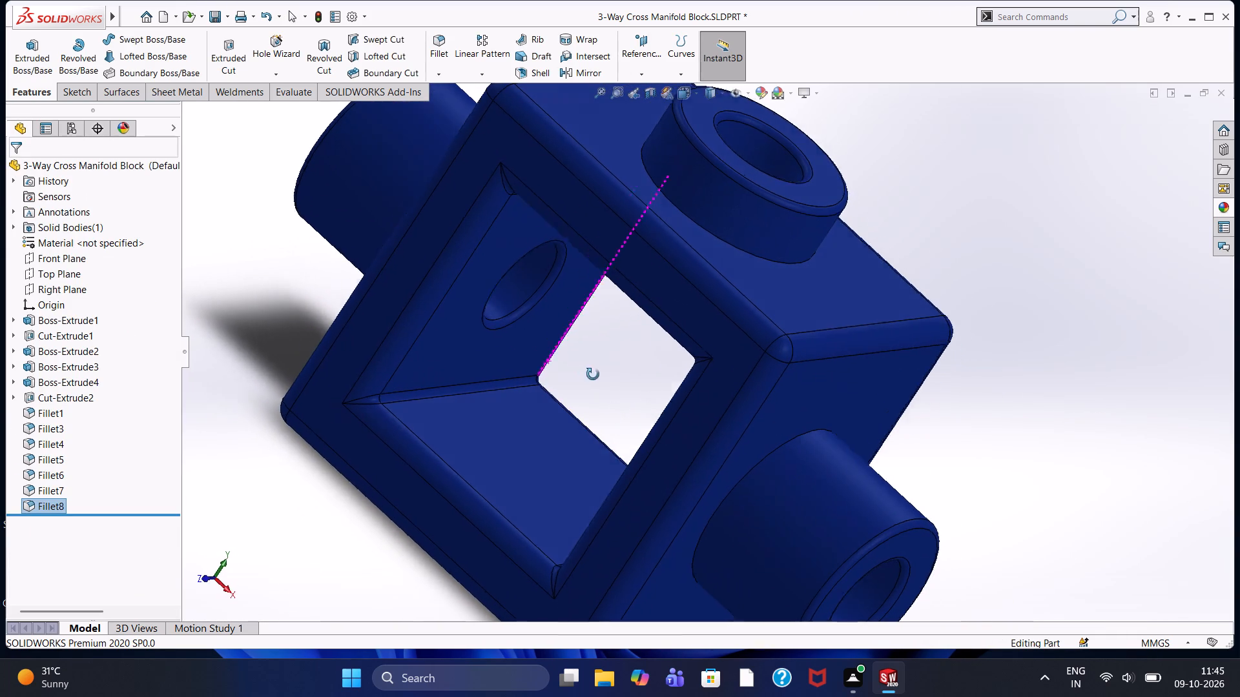
{"action": "middle_click_drag", "start_coordinate": [593, 374], "coordinate": [646, 413]}
{"action": "scroll", "coordinate": [789, 399], "scroll_direction": "down", "scroll_amount": 3}
{"action": "scroll", "coordinate": [790, 399], "scroll_direction": "up", "scroll_amount": 1}
{"action": "middle_click_drag", "start_coordinate": [790, 399], "coordinate": [811, 366]}
{"action": "scroll", "coordinate": [730, 439], "scroll_direction": "down", "scroll_amount": 2}
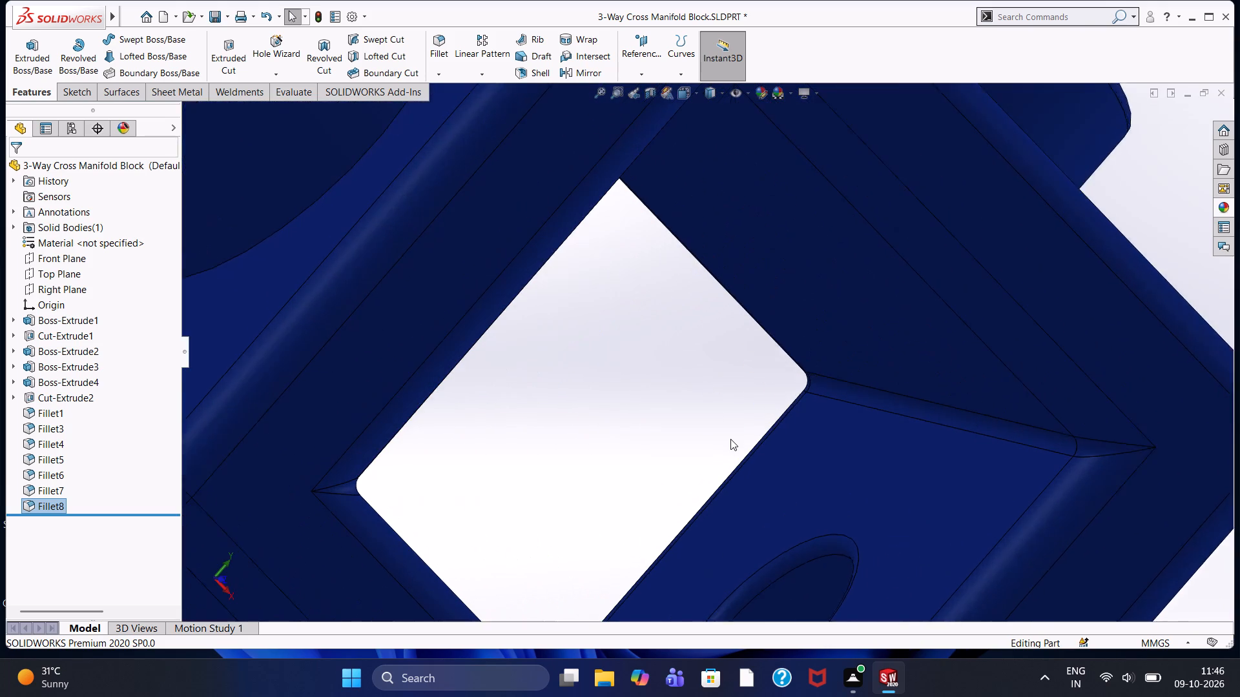
Examine the through-opening's inner corners and edges and the surrounding block and bosses from several angles for remaining unfilleted edges.
{"action": "scroll", "coordinate": [730, 439], "scroll_direction": "down", "scroll_amount": 1}
{"action": "scroll", "coordinate": [818, 394], "scroll_direction": "down", "scroll_amount": 7}
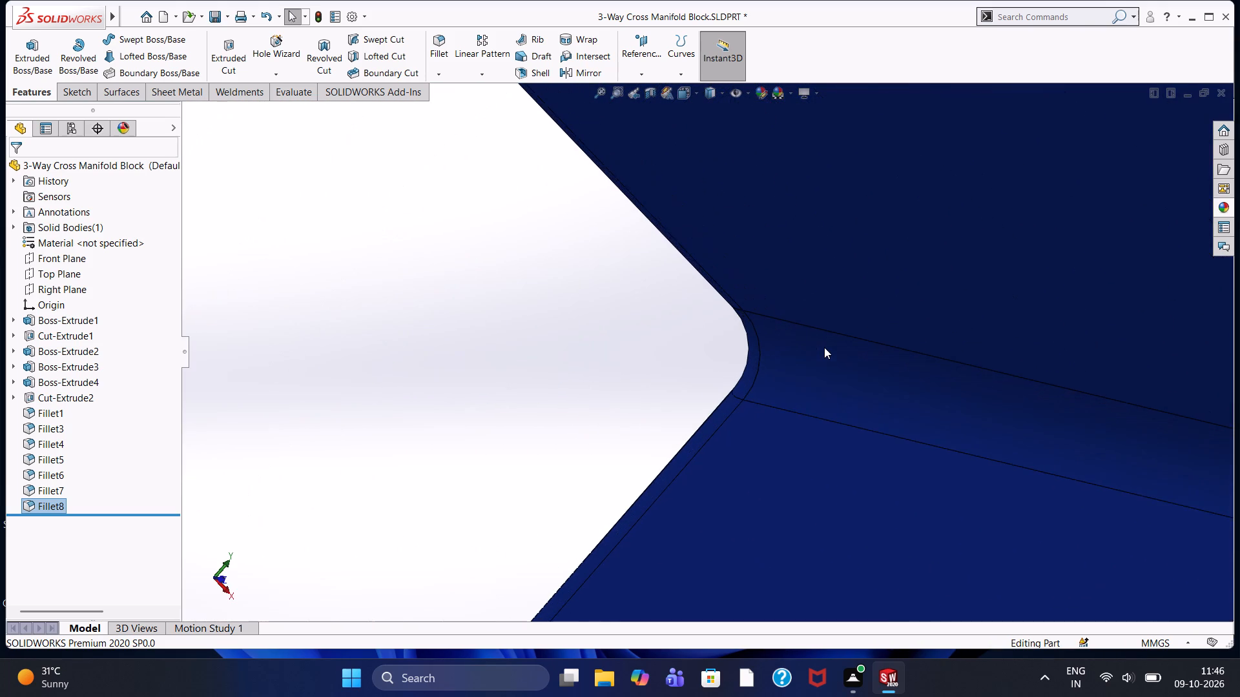
{"action": "scroll", "coordinate": [824, 347], "scroll_direction": "down", "scroll_amount": 3}
{"action": "scroll", "coordinate": [676, 356], "scroll_direction": "up", "scroll_amount": 7}
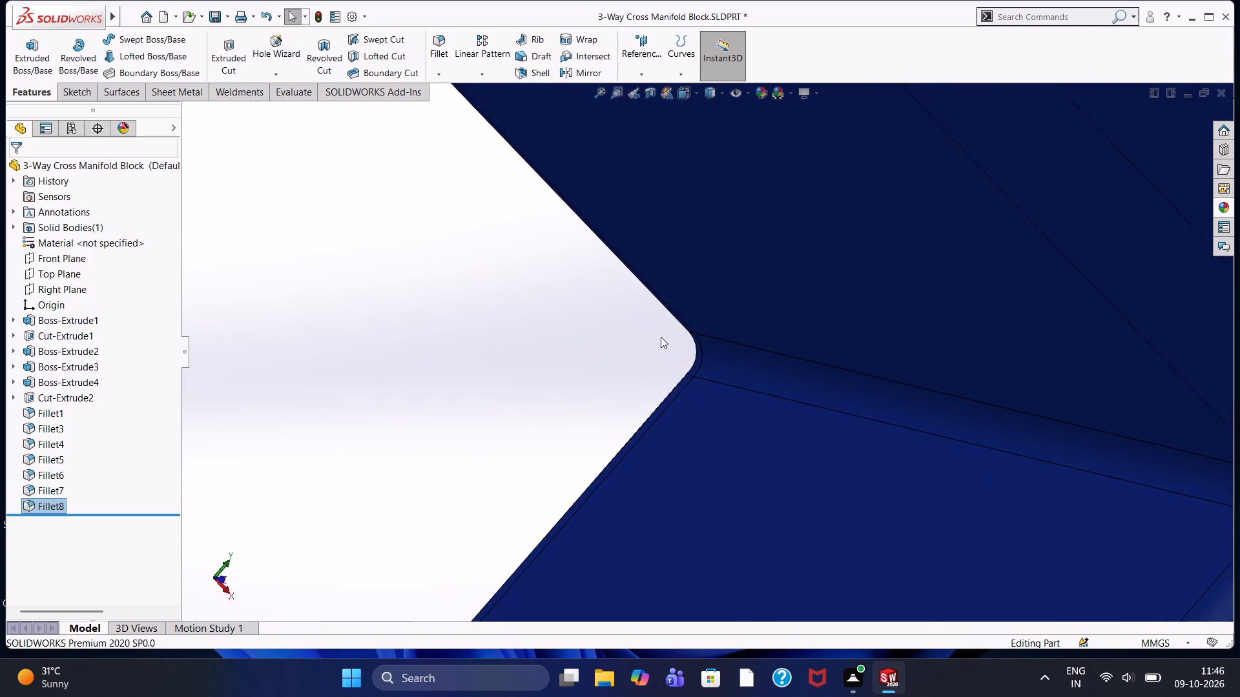
{"action": "scroll", "coordinate": [661, 337], "scroll_direction": "up", "scroll_amount": 6}
{"action": "middle_click_drag", "start_coordinate": [577, 370], "coordinate": [536, 374]}
{"action": "scroll", "coordinate": [548, 377], "scroll_direction": "up", "scroll_amount": 1}
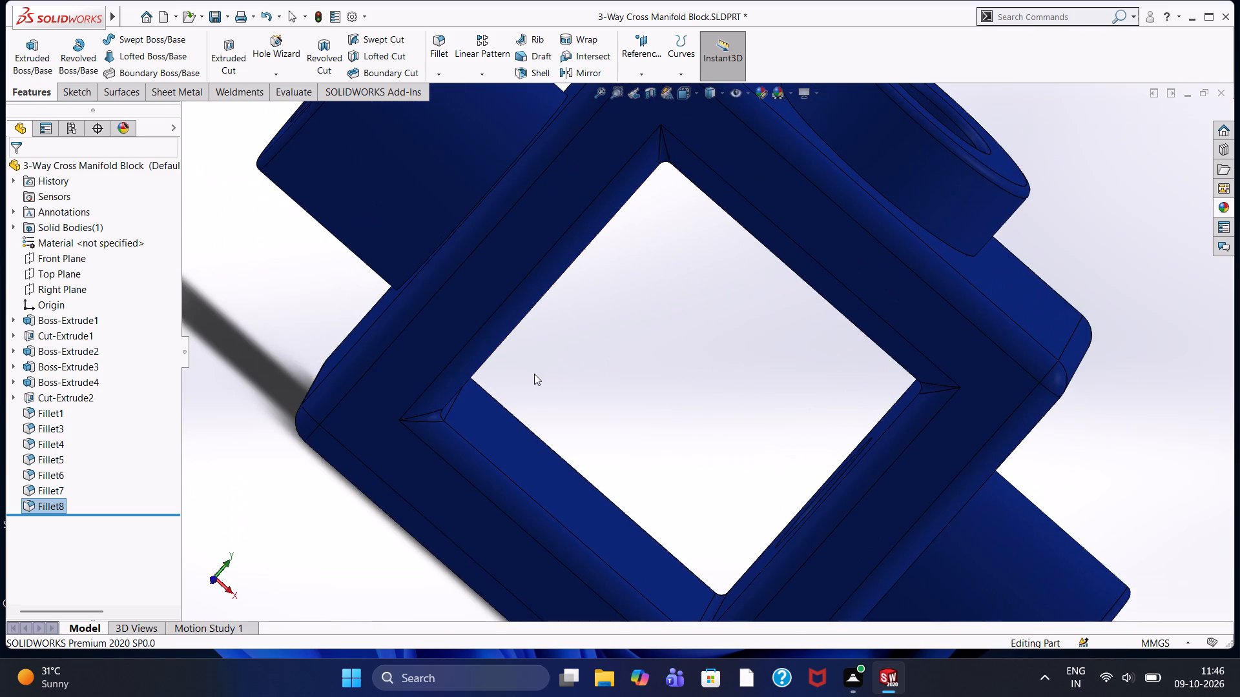
{"action": "middle_click_drag", "start_coordinate": [649, 367], "coordinate": [641, 273]}
{"action": "scroll", "coordinate": [636, 270], "scroll_direction": "up", "scroll_amount": 1}
{"action": "scroll", "coordinate": [641, 273], "scroll_direction": "down", "scroll_amount": 1}
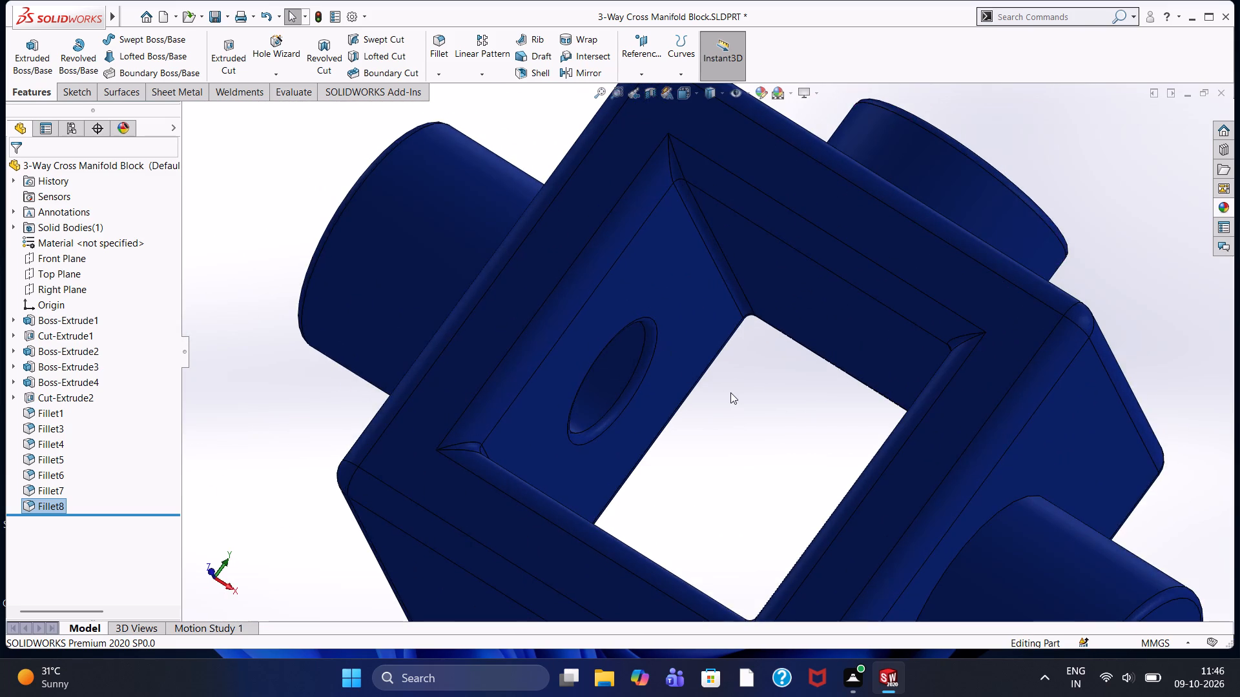
{"action": "scroll", "coordinate": [730, 368], "scroll_direction": "down", "scroll_amount": 4}
{"action": "scroll", "coordinate": [741, 297], "scroll_direction": "up", "scroll_amount": 3}
{"action": "scroll", "coordinate": [812, 434], "scroll_direction": "up", "scroll_amount": 1}
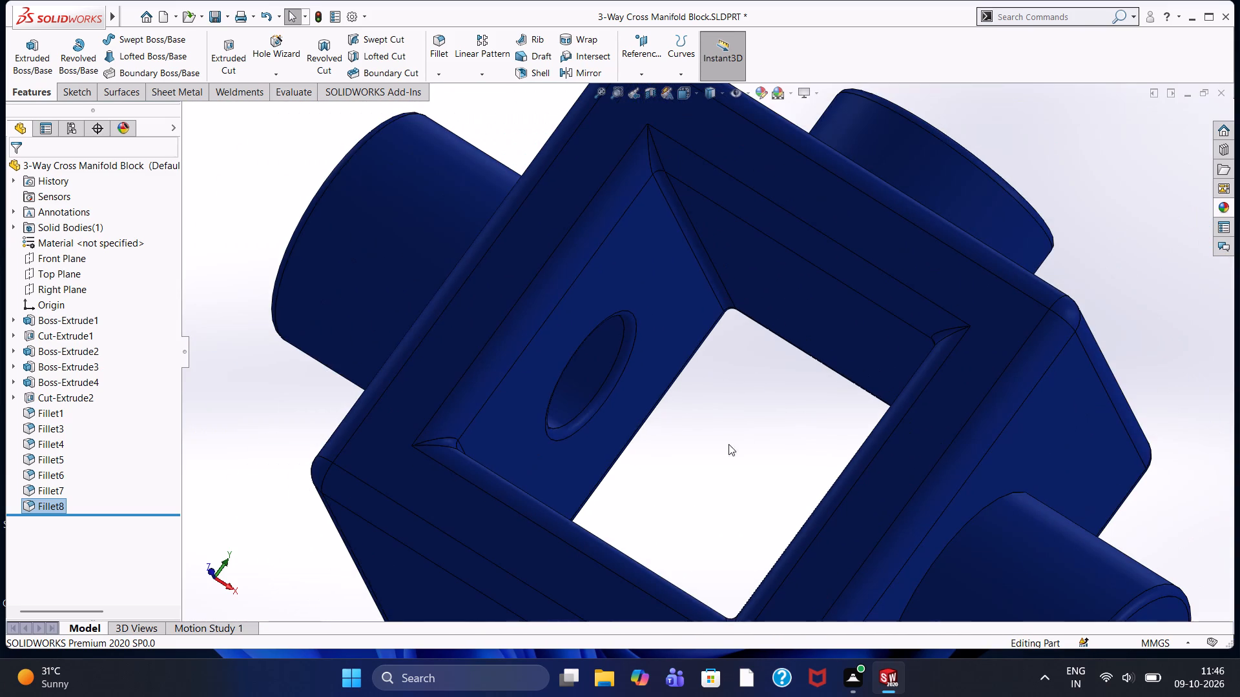
{"action": "middle_click_drag", "start_coordinate": [719, 454], "coordinate": [728, 498]}
{"action": "scroll", "coordinate": [728, 498], "scroll_direction": "up", "scroll_amount": 4}
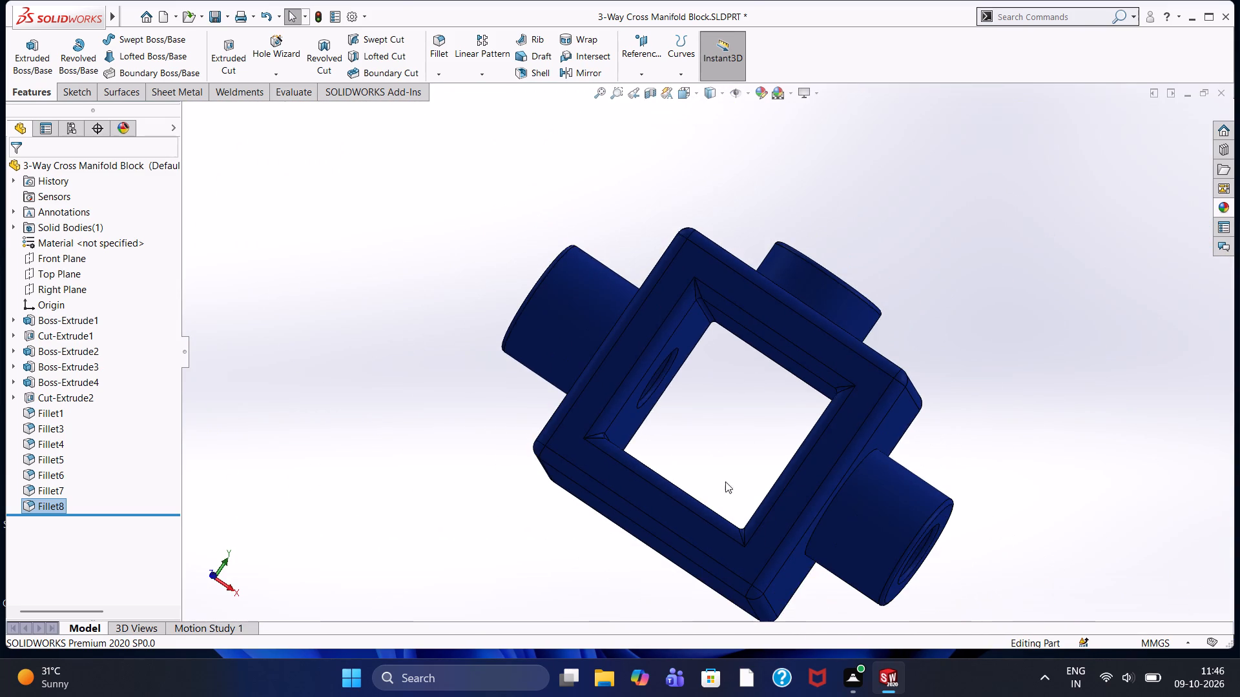
{"action": "middle_click_drag", "start_coordinate": [710, 438], "coordinate": [723, 500]}
{"action": "middle_click_drag", "start_coordinate": [683, 420], "coordinate": [722, 460]}
{"action": "scroll", "coordinate": [661, 397], "scroll_direction": "up", "scroll_amount": 2}
{"action": "scroll", "coordinate": [743, 422], "scroll_direction": "down", "scroll_amount": 4}
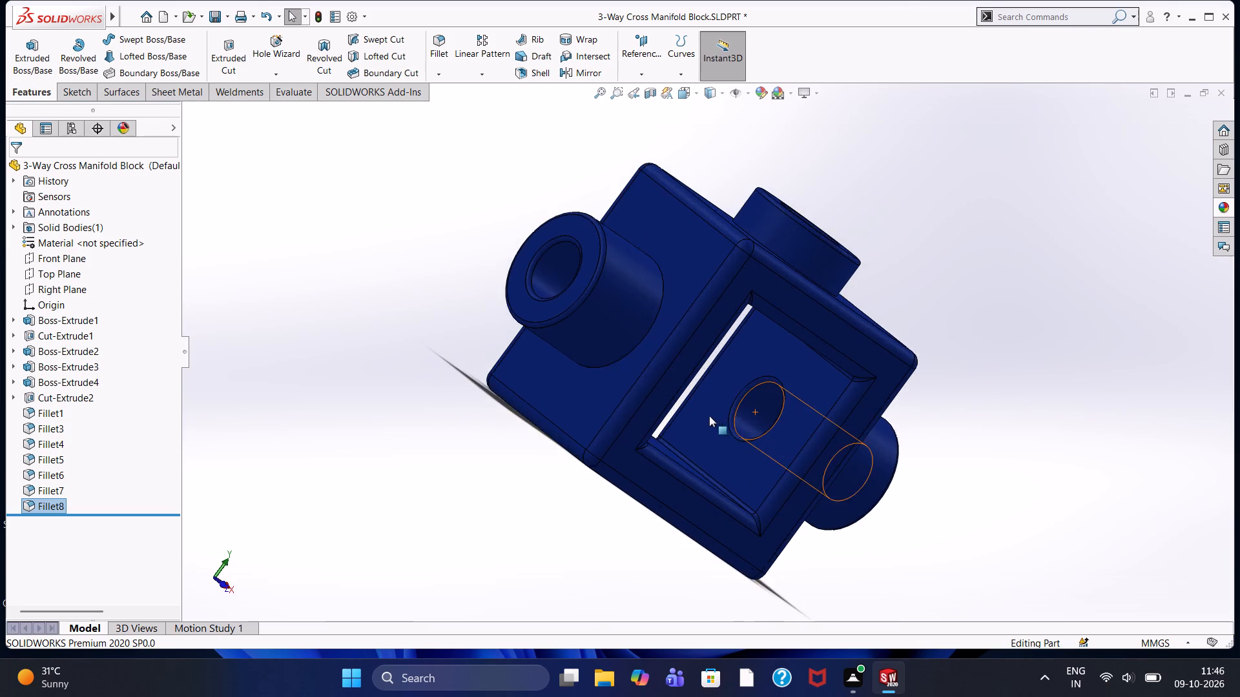
{"action": "scroll", "coordinate": [709, 416], "scroll_direction": "down", "scroll_amount": 2}
{"action": "scroll", "coordinate": [626, 359], "scroll_direction": "down", "scroll_amount": 5}
{"action": "middle_click_drag", "start_coordinate": [705, 340], "coordinate": [649, 335]}
{"action": "scroll", "coordinate": [625, 334], "scroll_direction": "up", "scroll_amount": 5}
{"action": "middle_click_drag", "start_coordinate": [542, 321], "coordinate": [537, 283]}
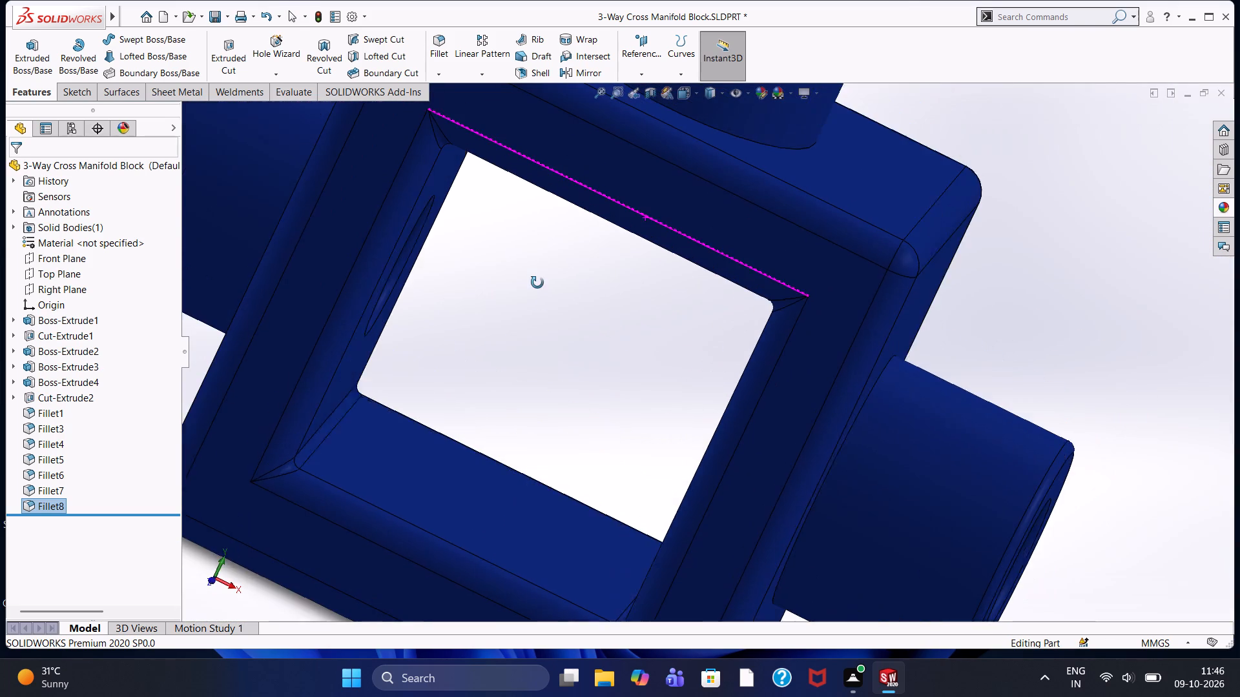
{"action": "middle_click_drag", "start_coordinate": [537, 283], "coordinate": [537, 279]}
{"action": "scroll", "coordinate": [537, 279], "scroll_direction": "up", "scroll_amount": 1}
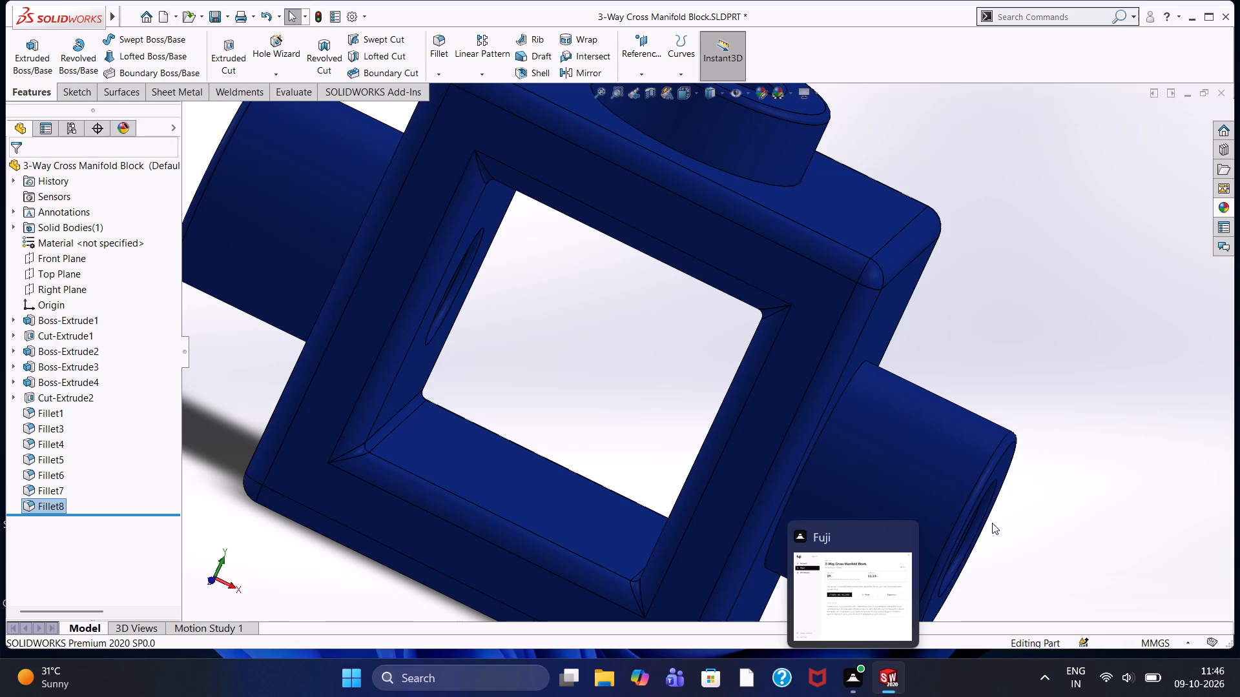
{"action": "scroll", "coordinate": [634, 471], "scroll_direction": "down", "scroll_amount": 4}
{"action": "scroll", "coordinate": [596, 400], "scroll_direction": "up", "scroll_amount": 2}
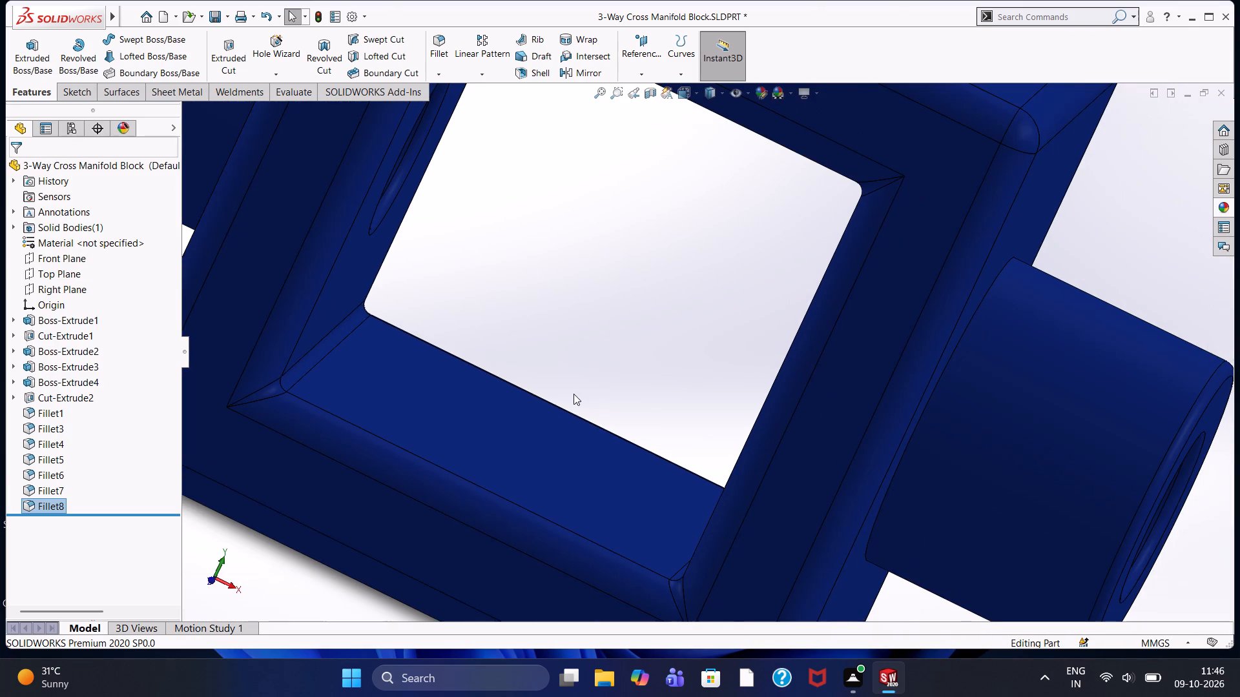
Apply a 1 mm fillet to the circular base edge where the top boss meets the block's upper face.
{"action": "middle_click_drag", "start_coordinate": [573, 394], "coordinate": [565, 498]}
{"action": "scroll", "coordinate": [653, 294], "scroll_direction": "down", "scroll_amount": 3}
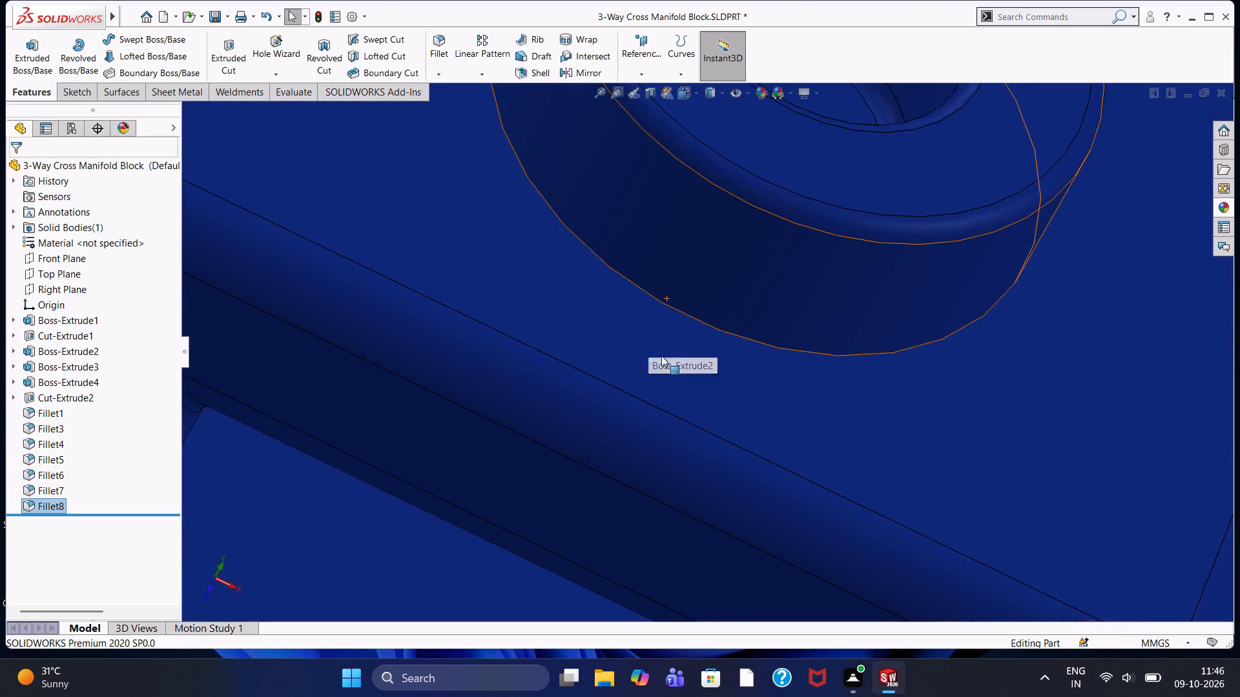
{"action": "scroll", "coordinate": [666, 318], "scroll_direction": "down", "scroll_amount": 4}
{"action": "scroll", "coordinate": [686, 291], "scroll_direction": "up", "scroll_amount": 8}
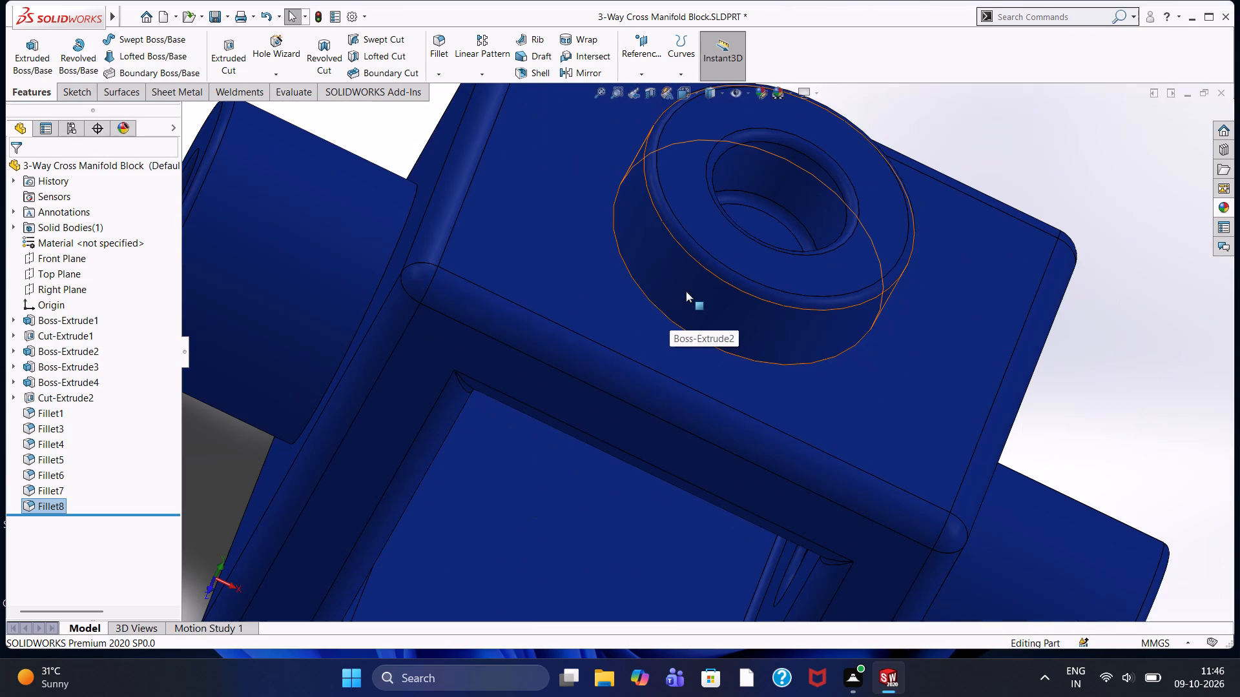
{"action": "left_click", "coordinate": [445, 51]}
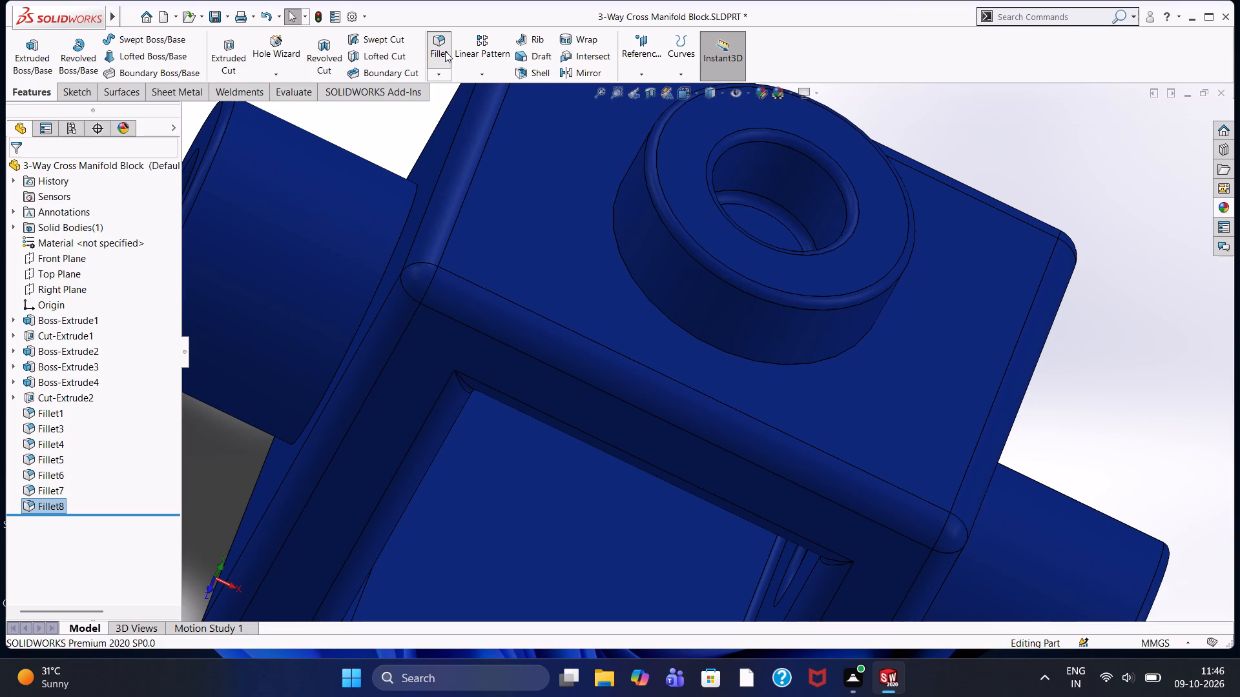
{"action": "left_click", "coordinate": [670, 323]}
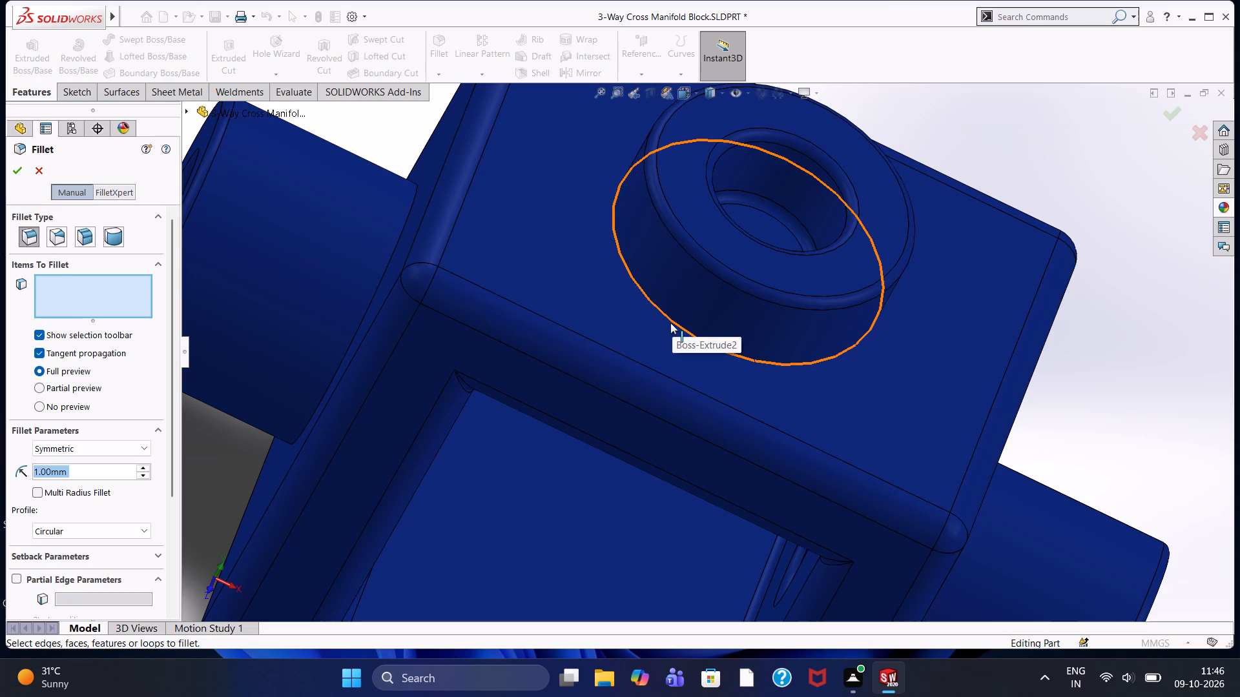
{"action": "left_click", "coordinate": [17, 174]}
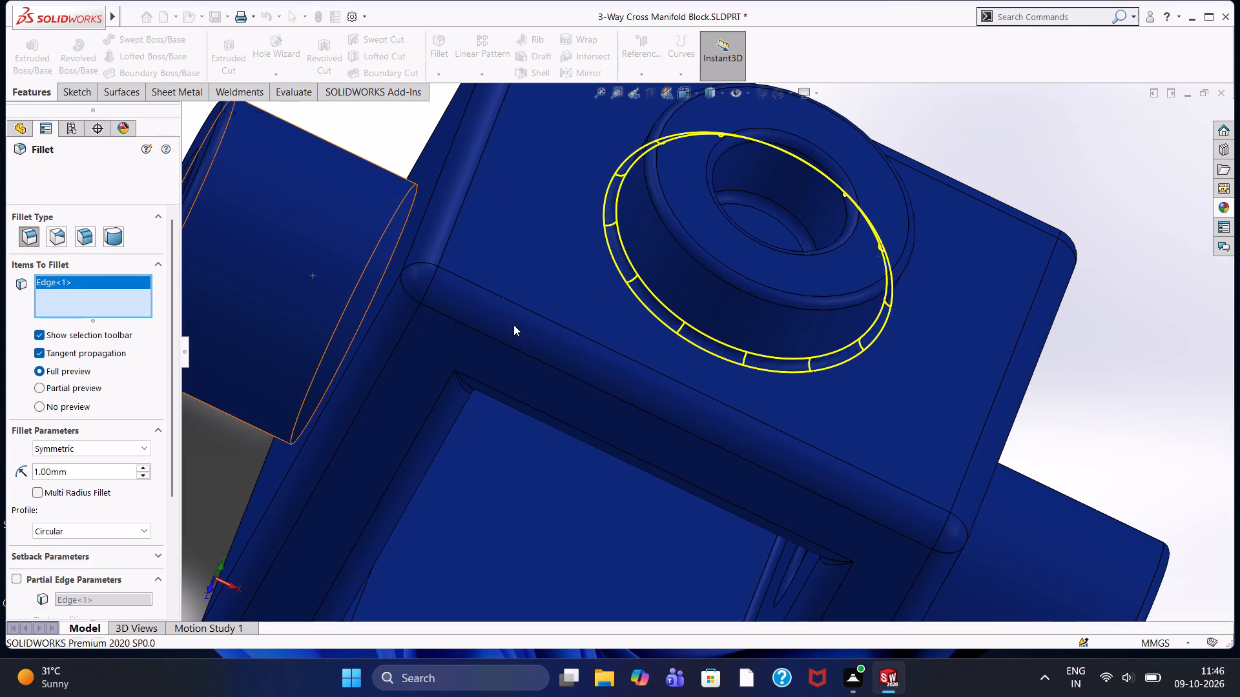
{"action": "scroll", "coordinate": [624, 536], "scroll_direction": "up", "scroll_amount": 3}
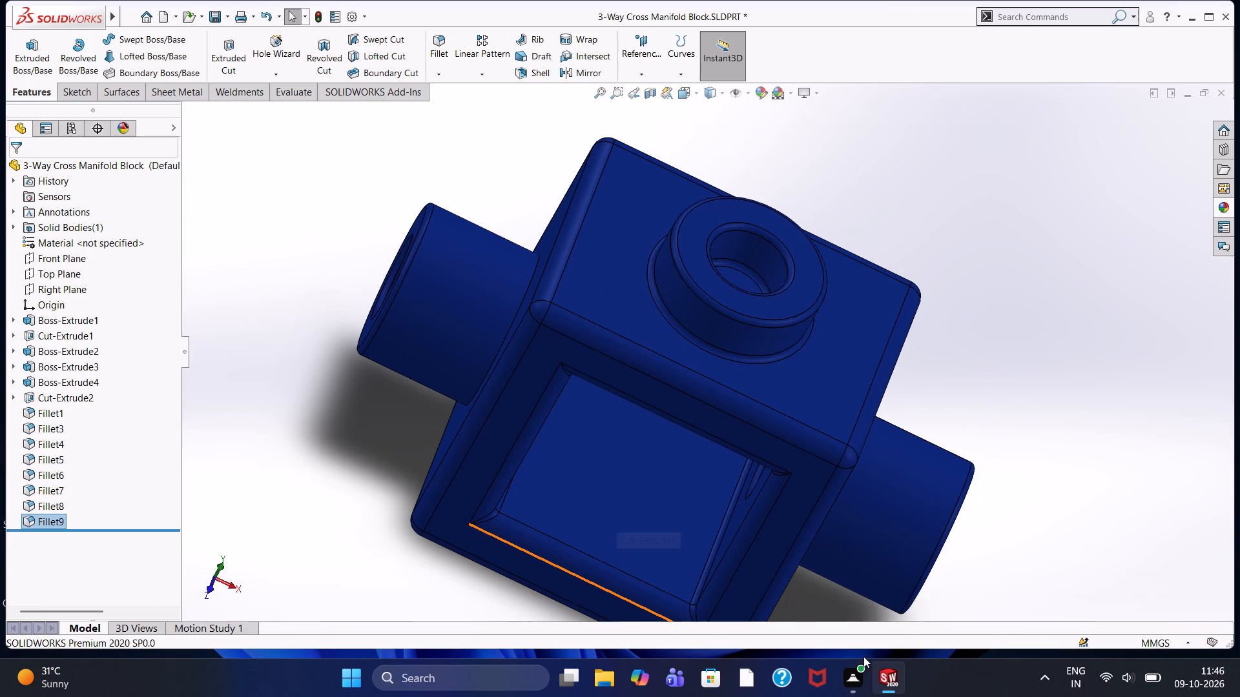